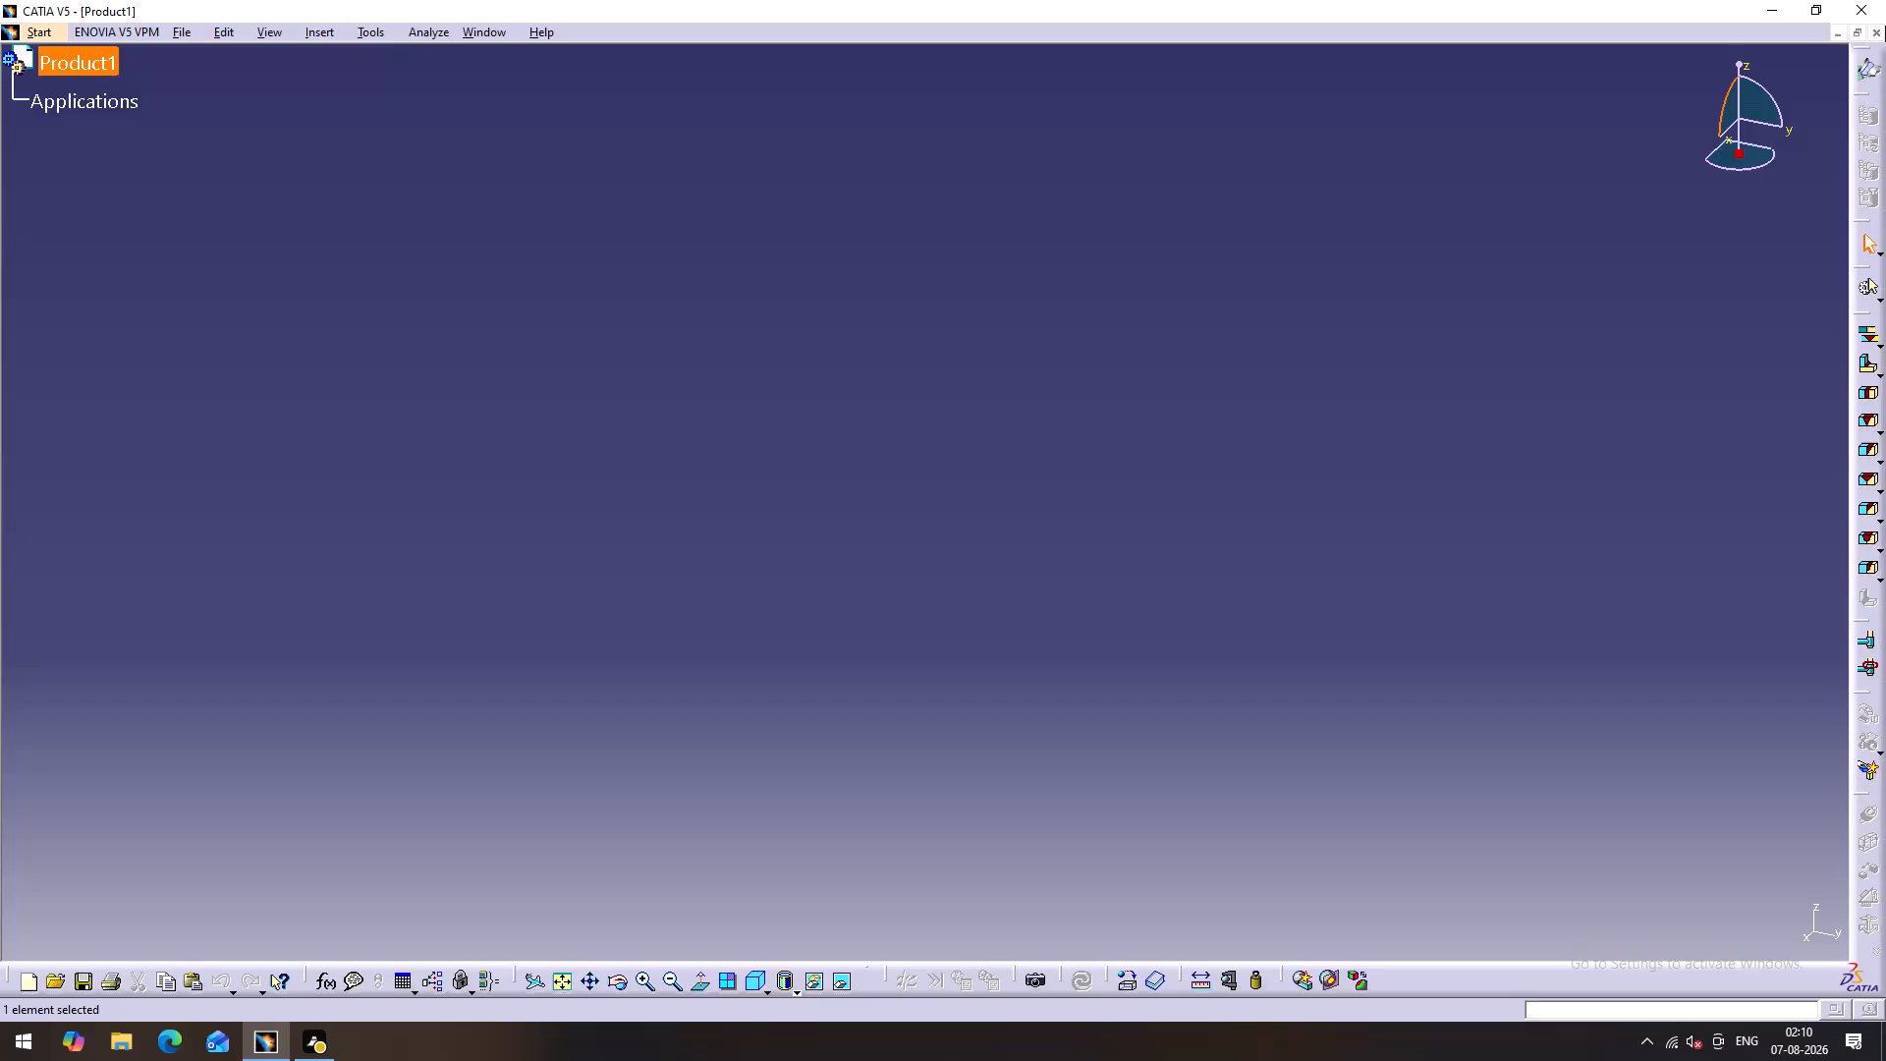
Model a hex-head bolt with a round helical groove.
Close the open product and create a new Wireframe and Surface Design part named Part1 with a geometrical set.
left_click(1880, 29)
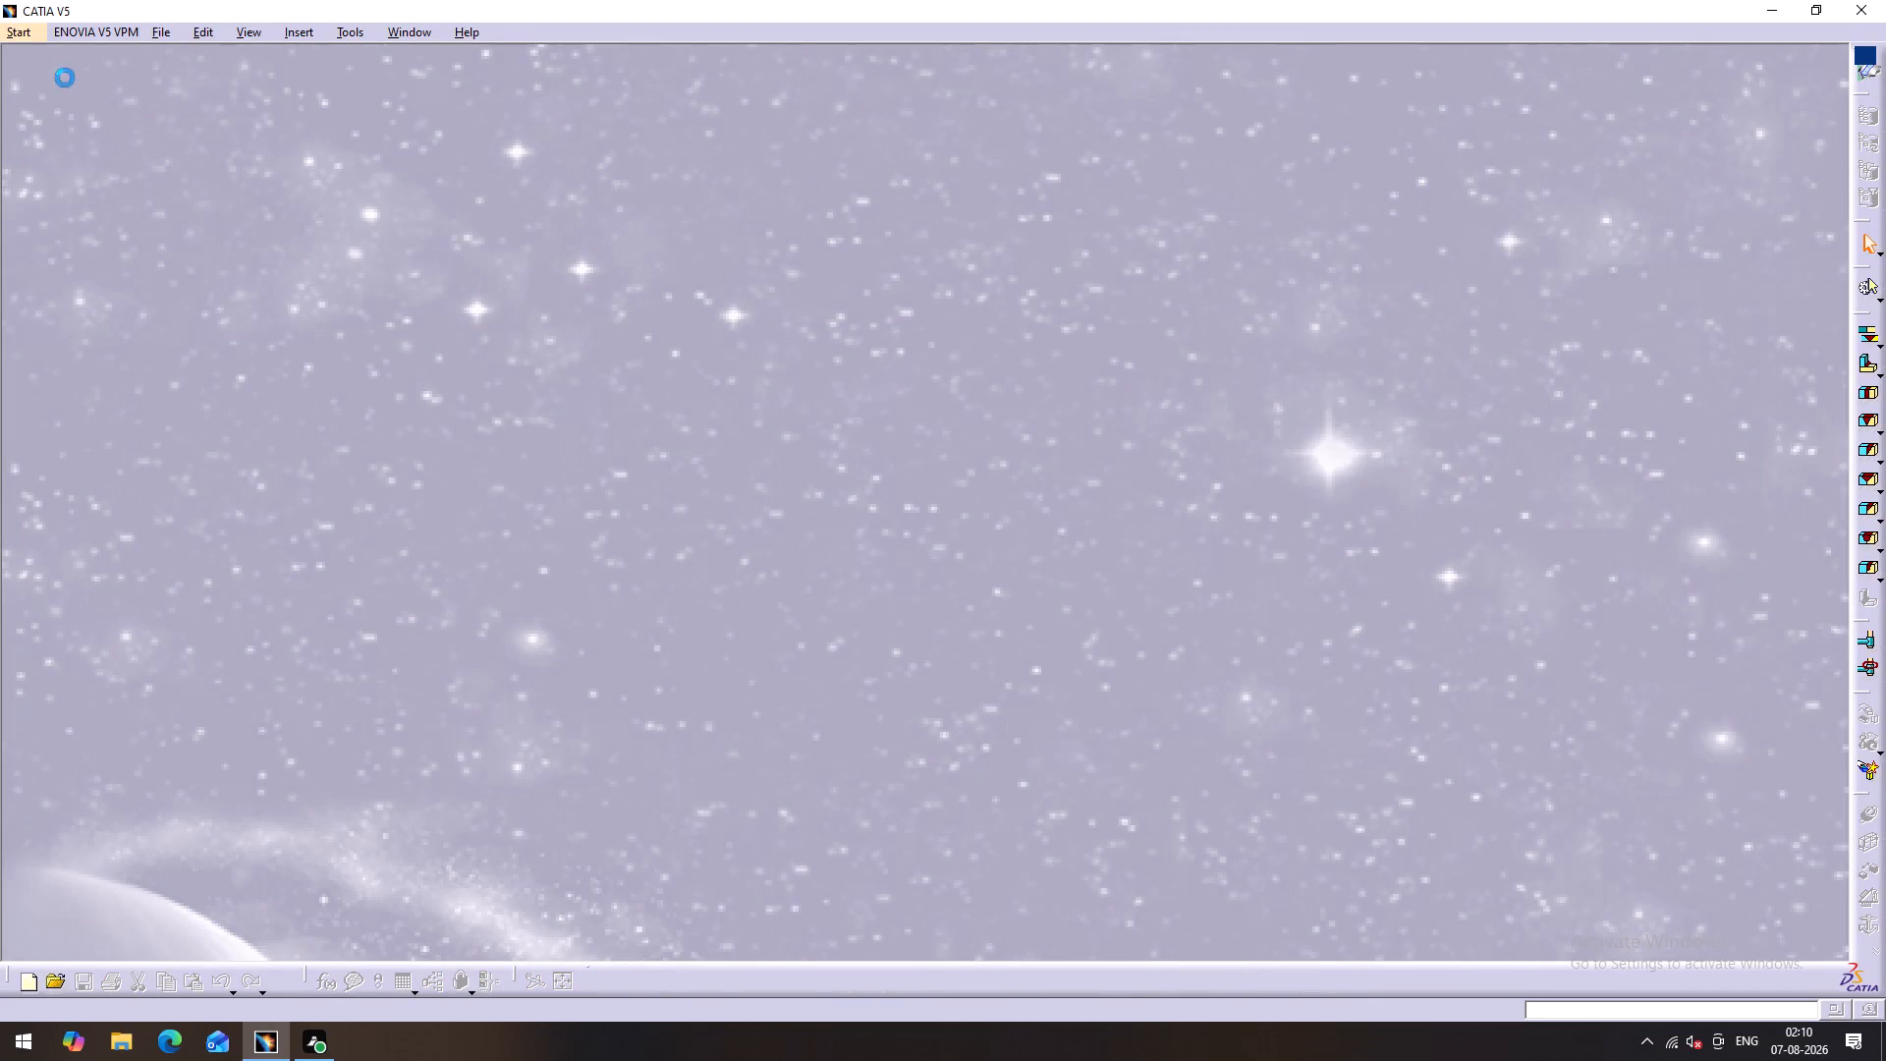
left_click(3, 33)
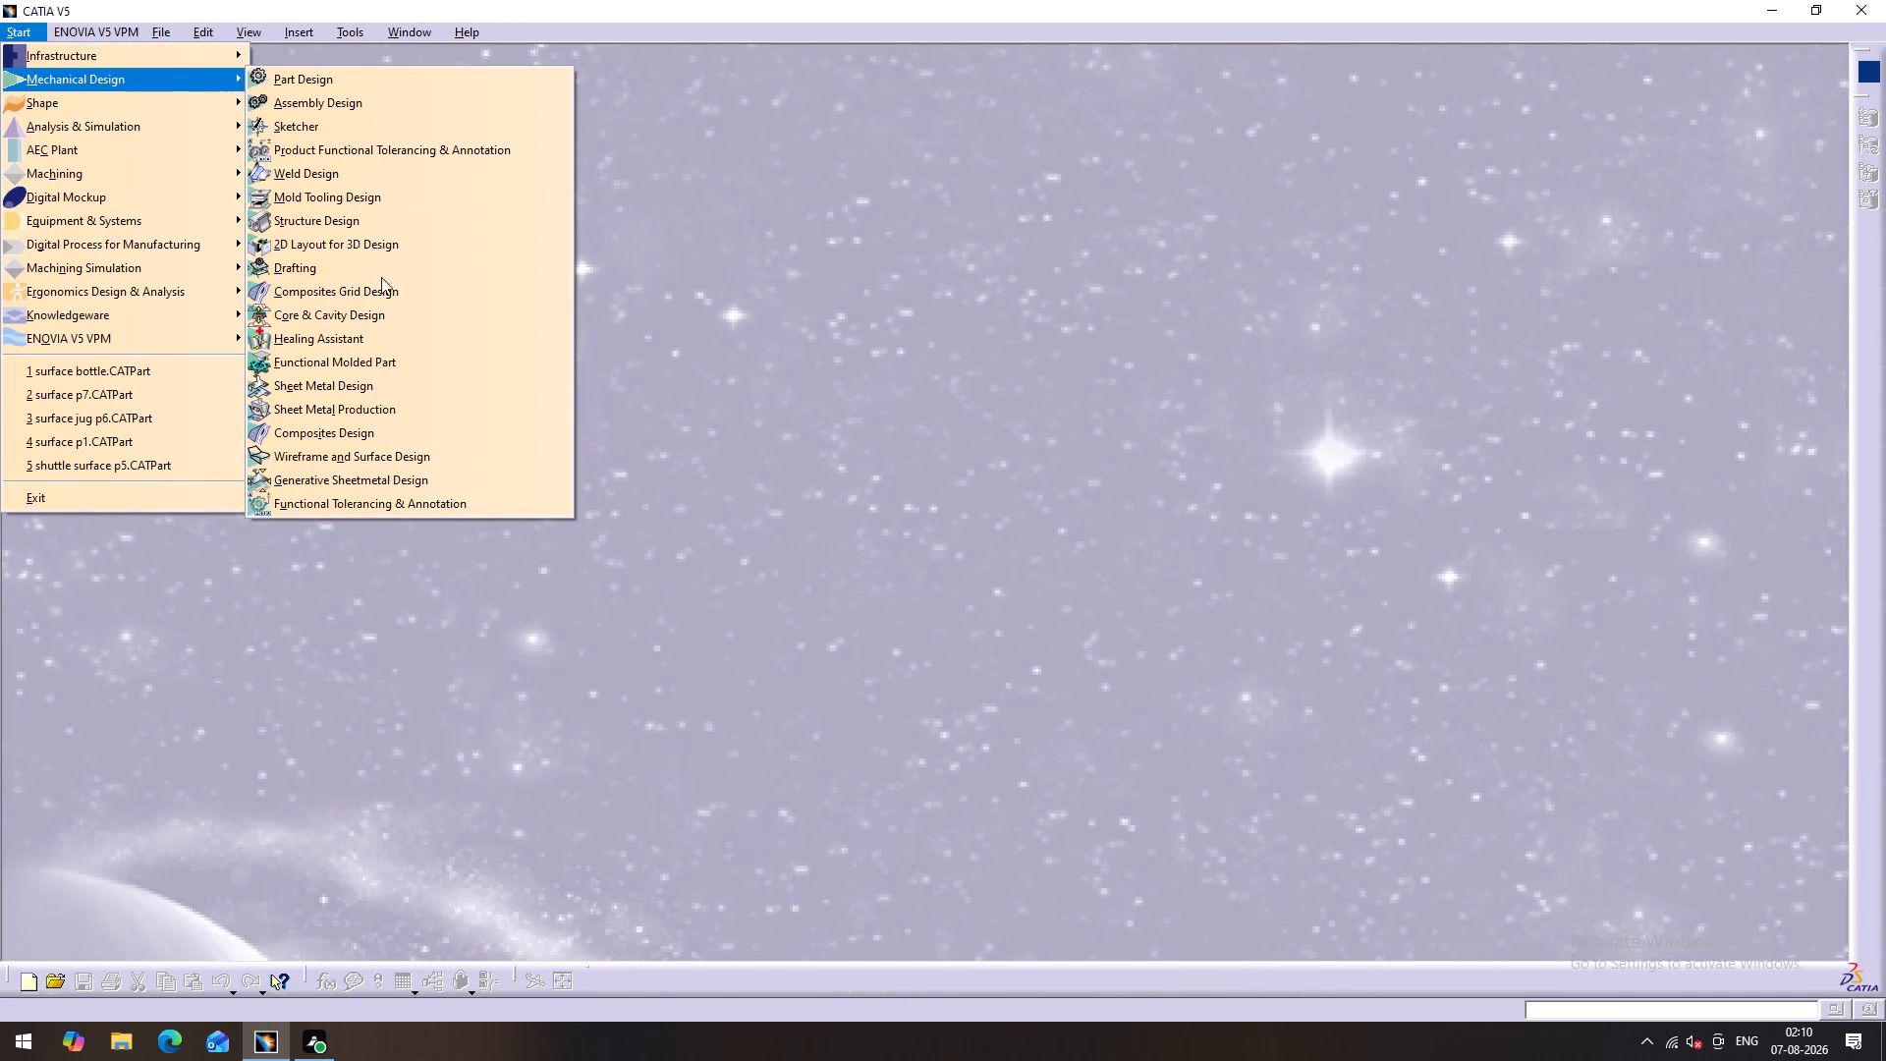
left_click(349, 459)
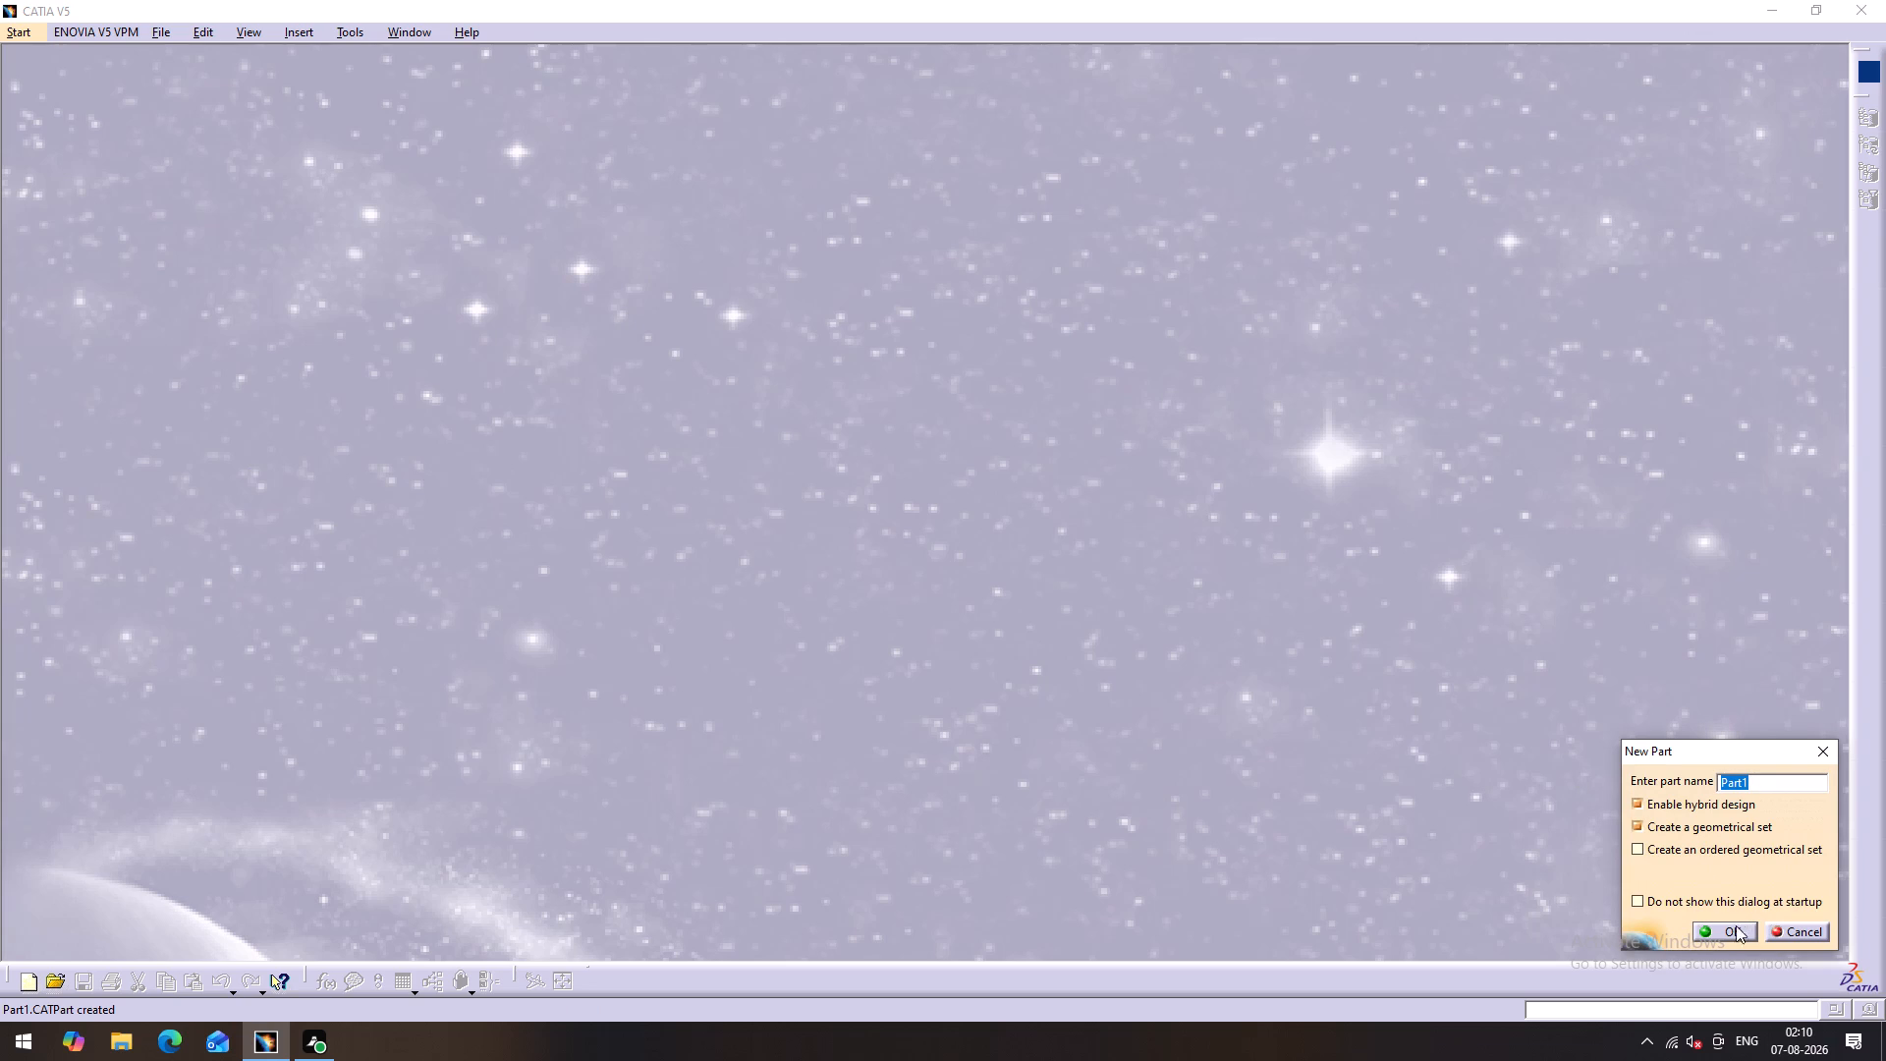
left_click(1701, 926)
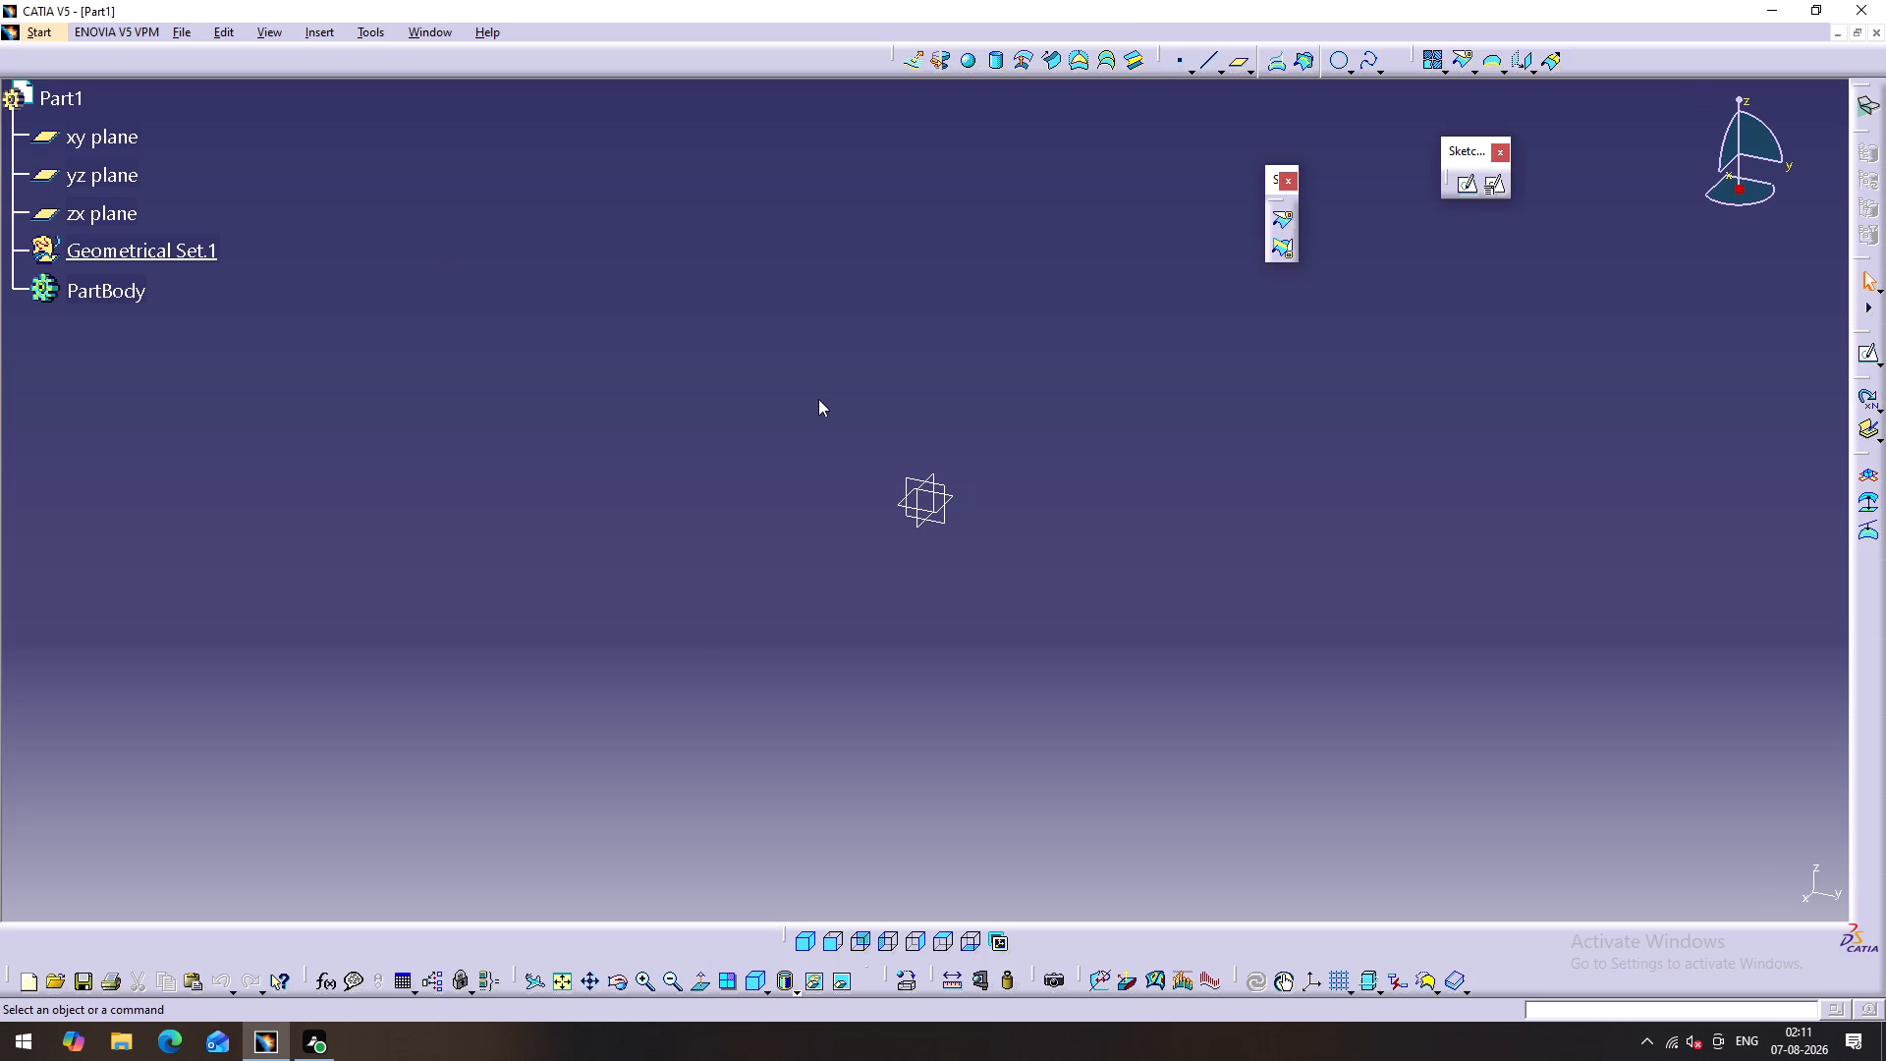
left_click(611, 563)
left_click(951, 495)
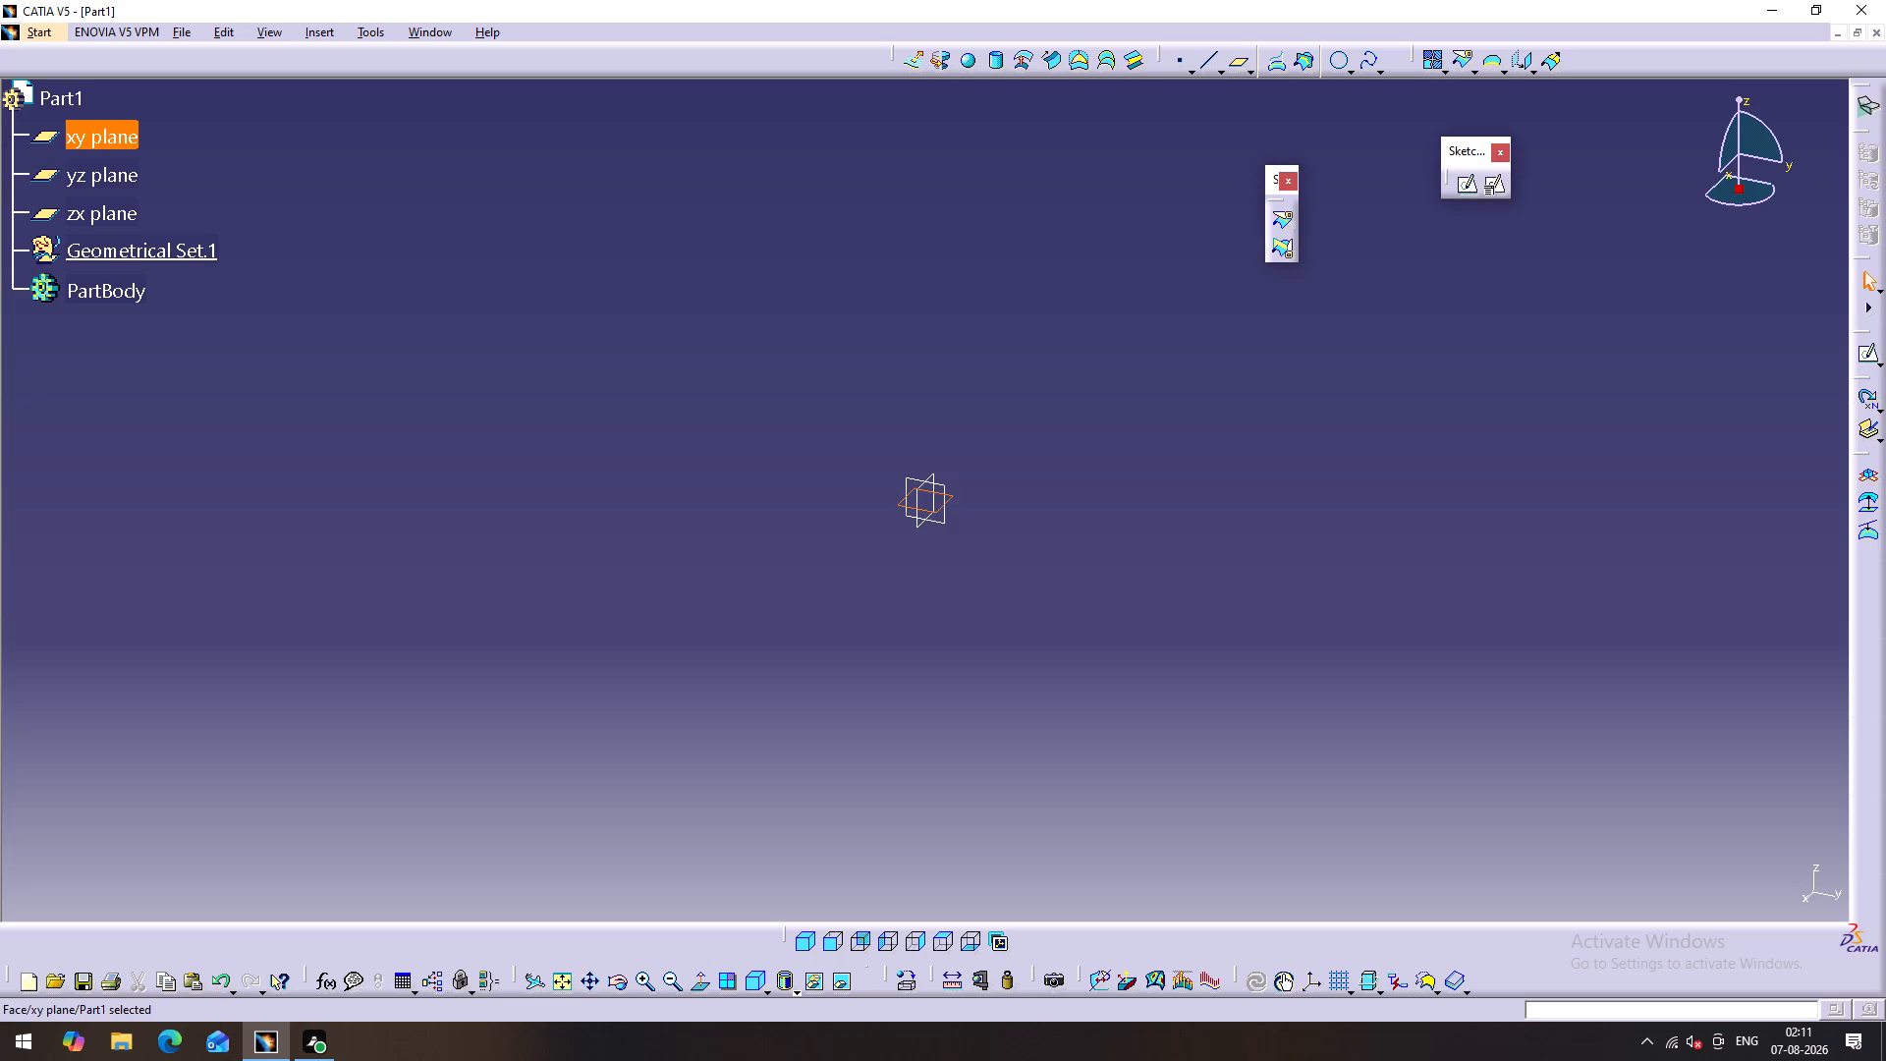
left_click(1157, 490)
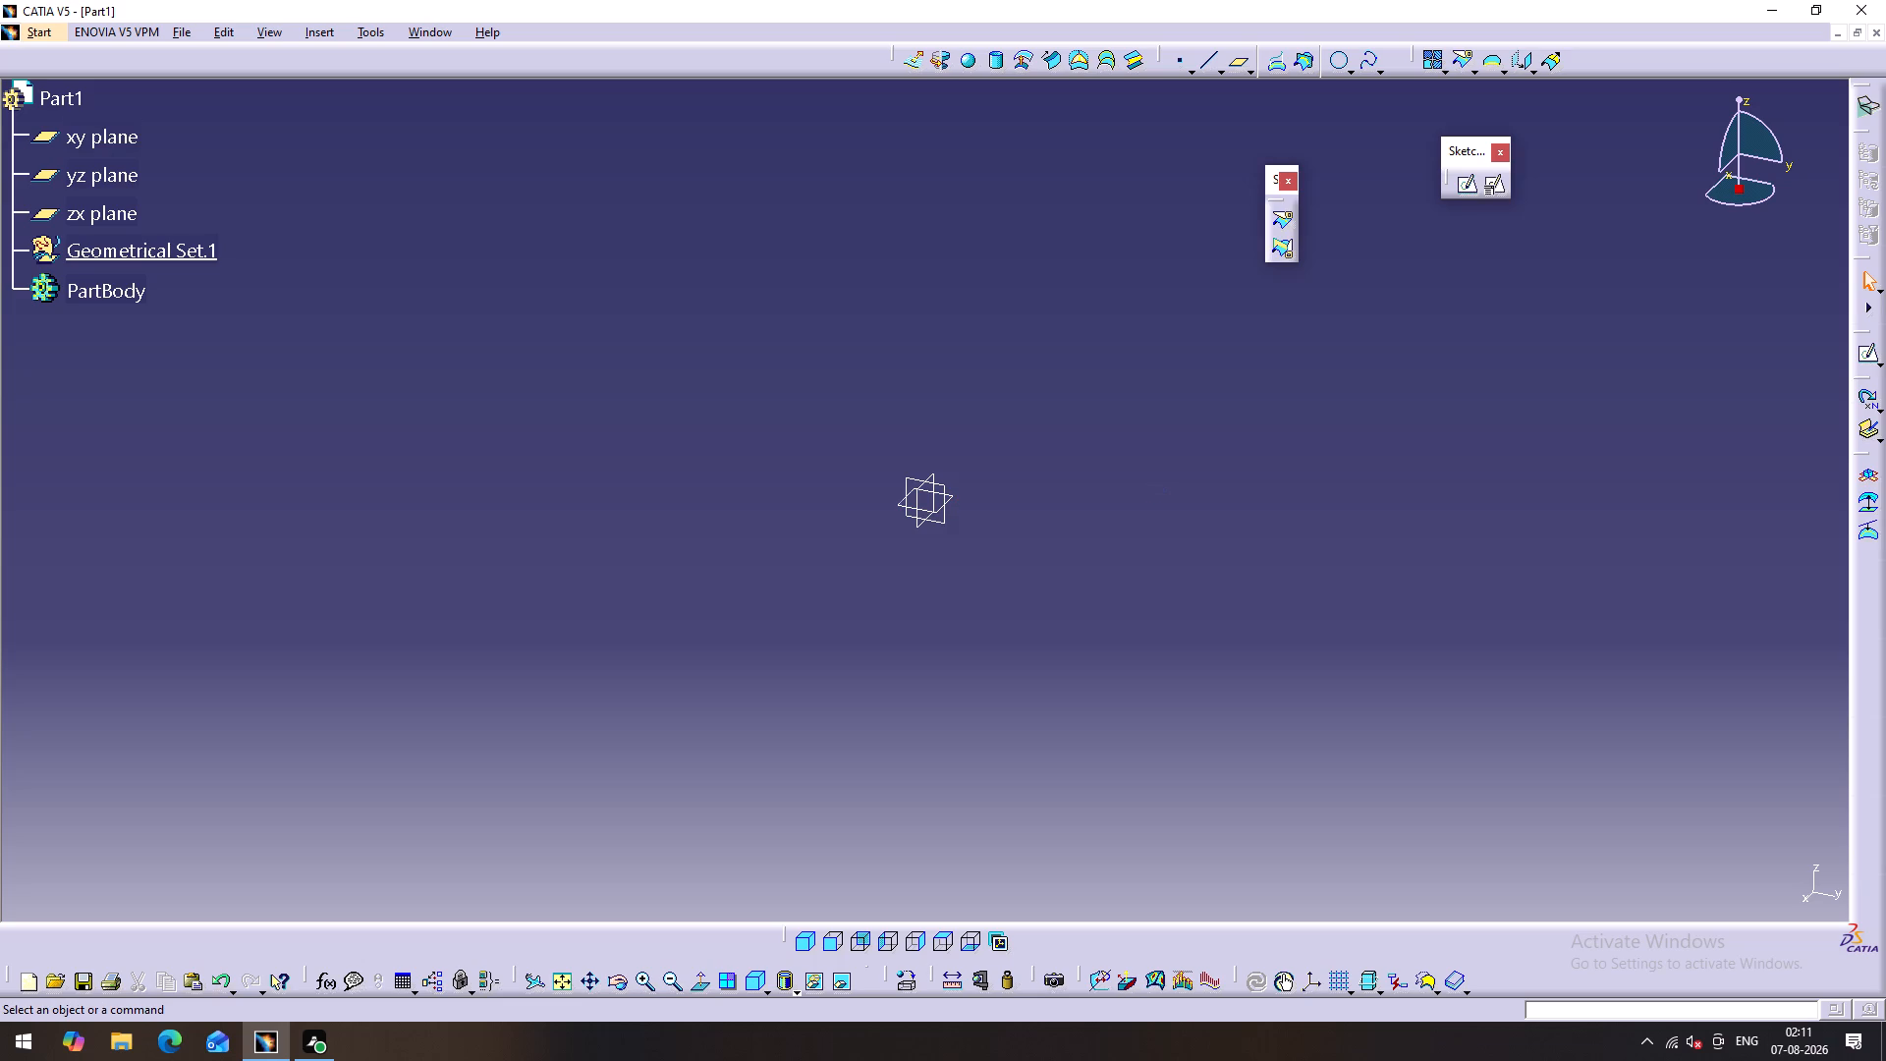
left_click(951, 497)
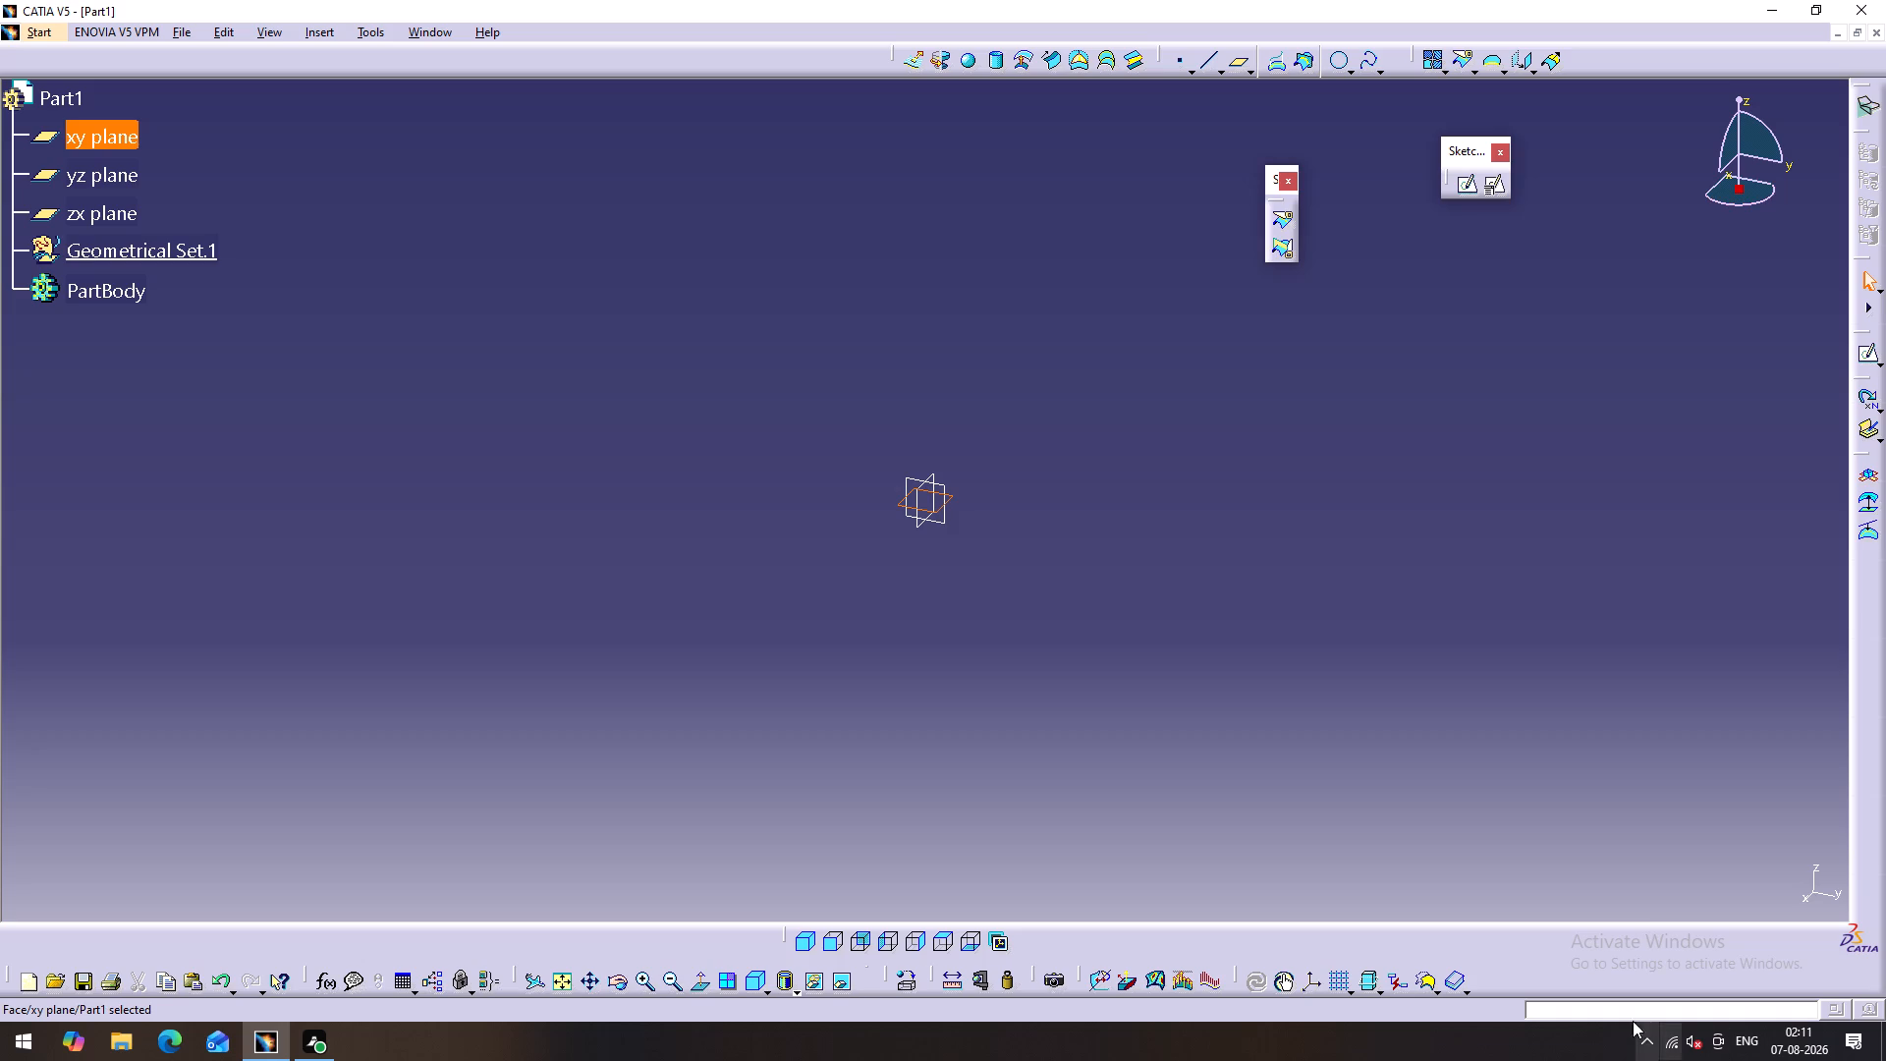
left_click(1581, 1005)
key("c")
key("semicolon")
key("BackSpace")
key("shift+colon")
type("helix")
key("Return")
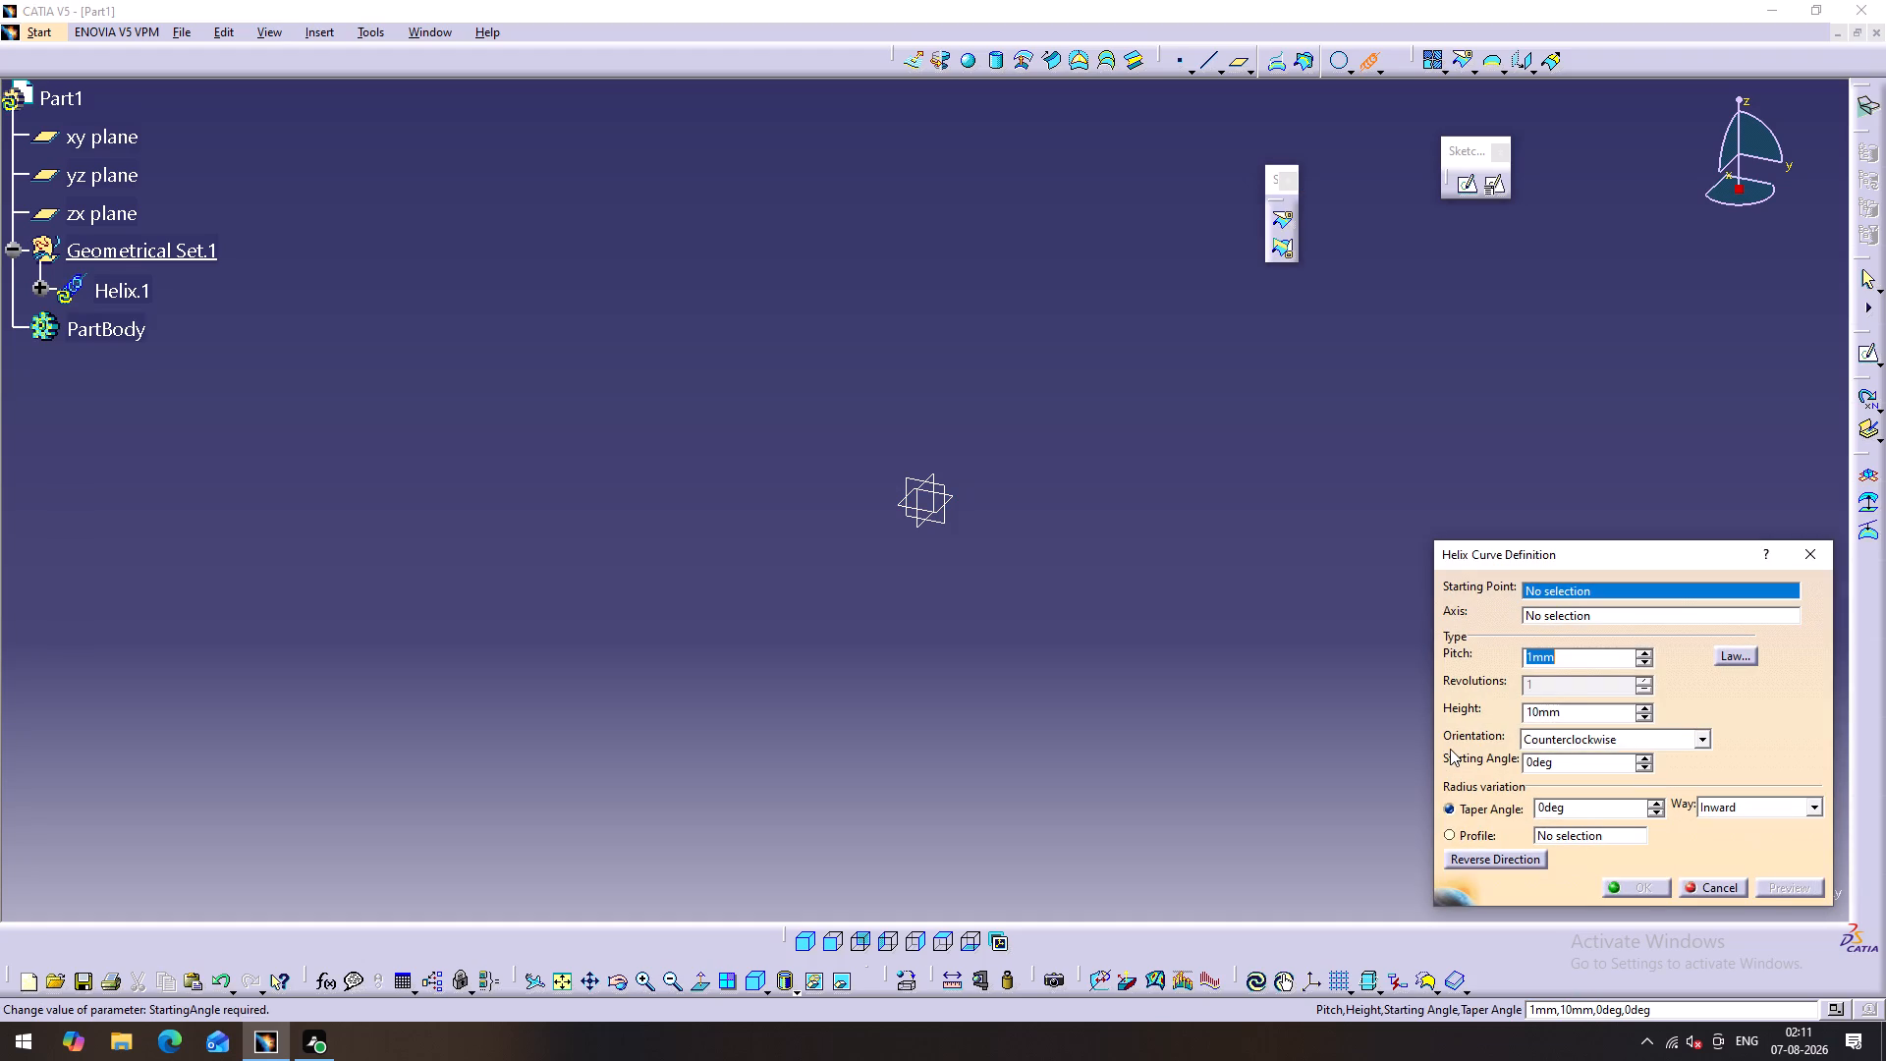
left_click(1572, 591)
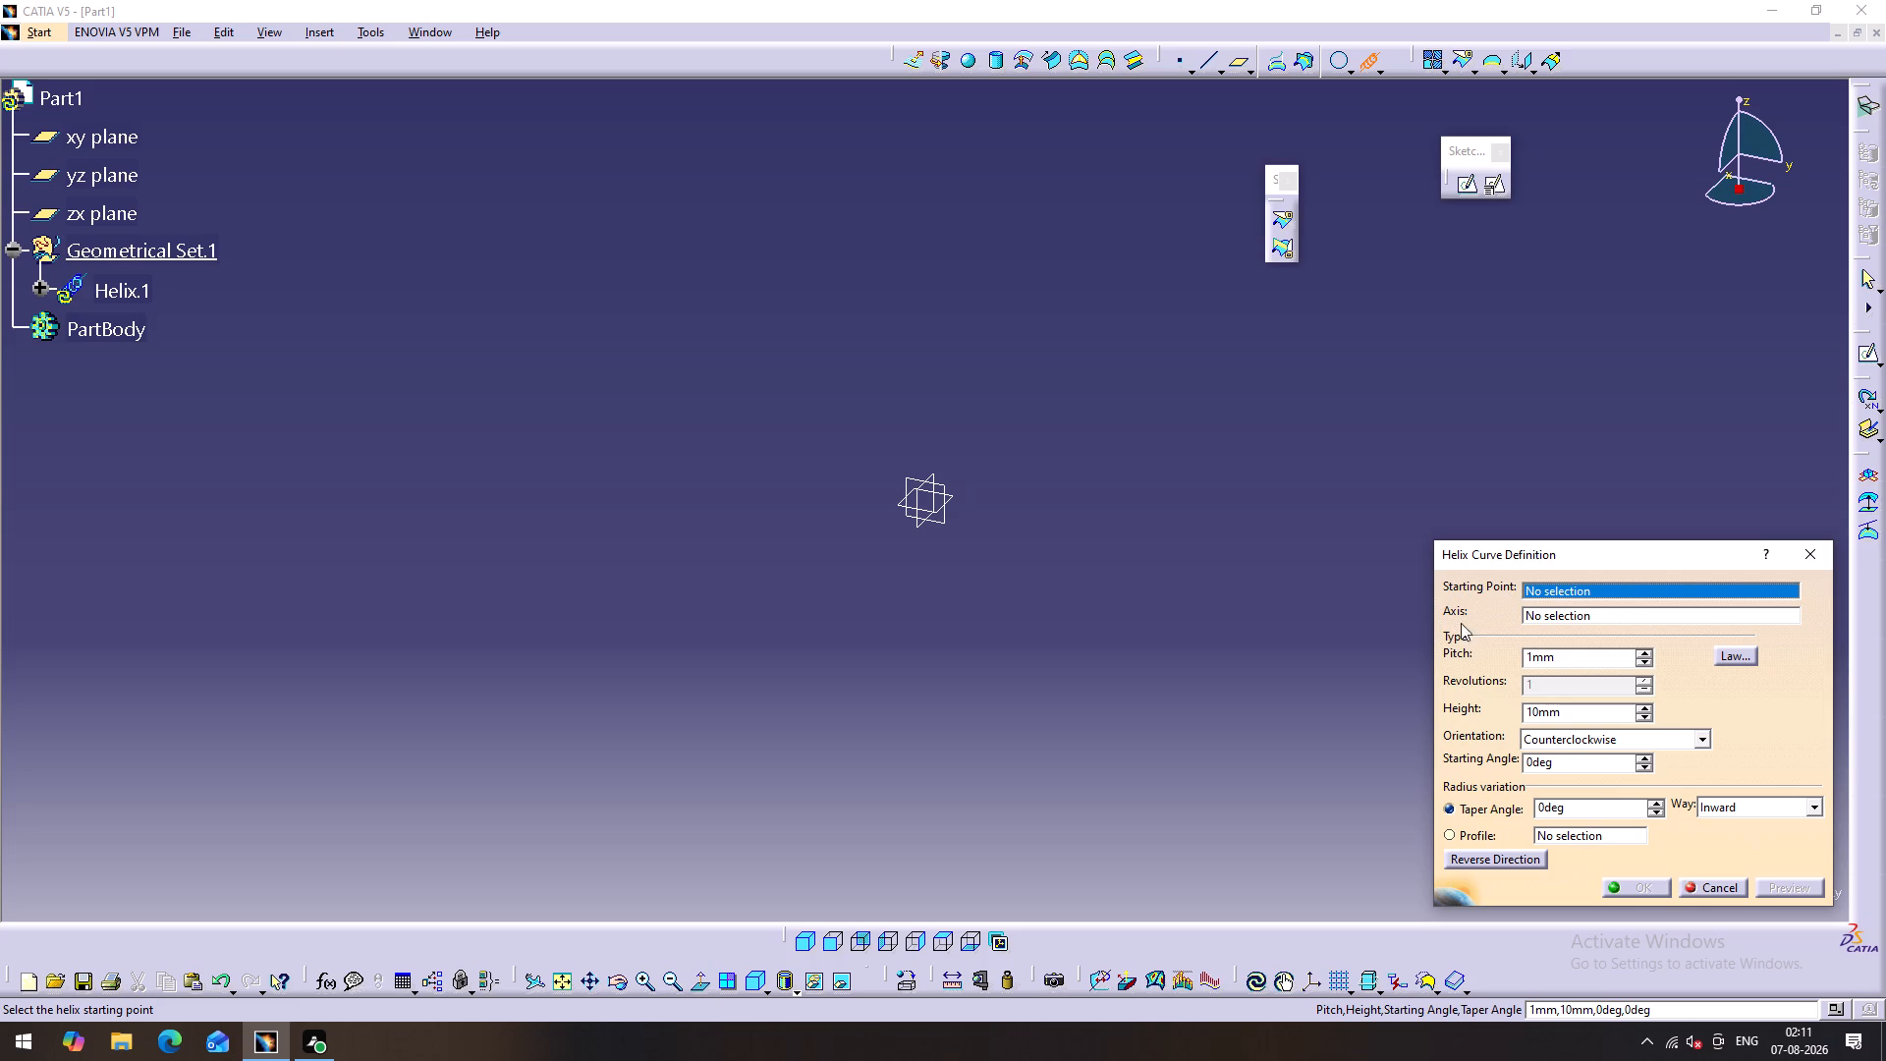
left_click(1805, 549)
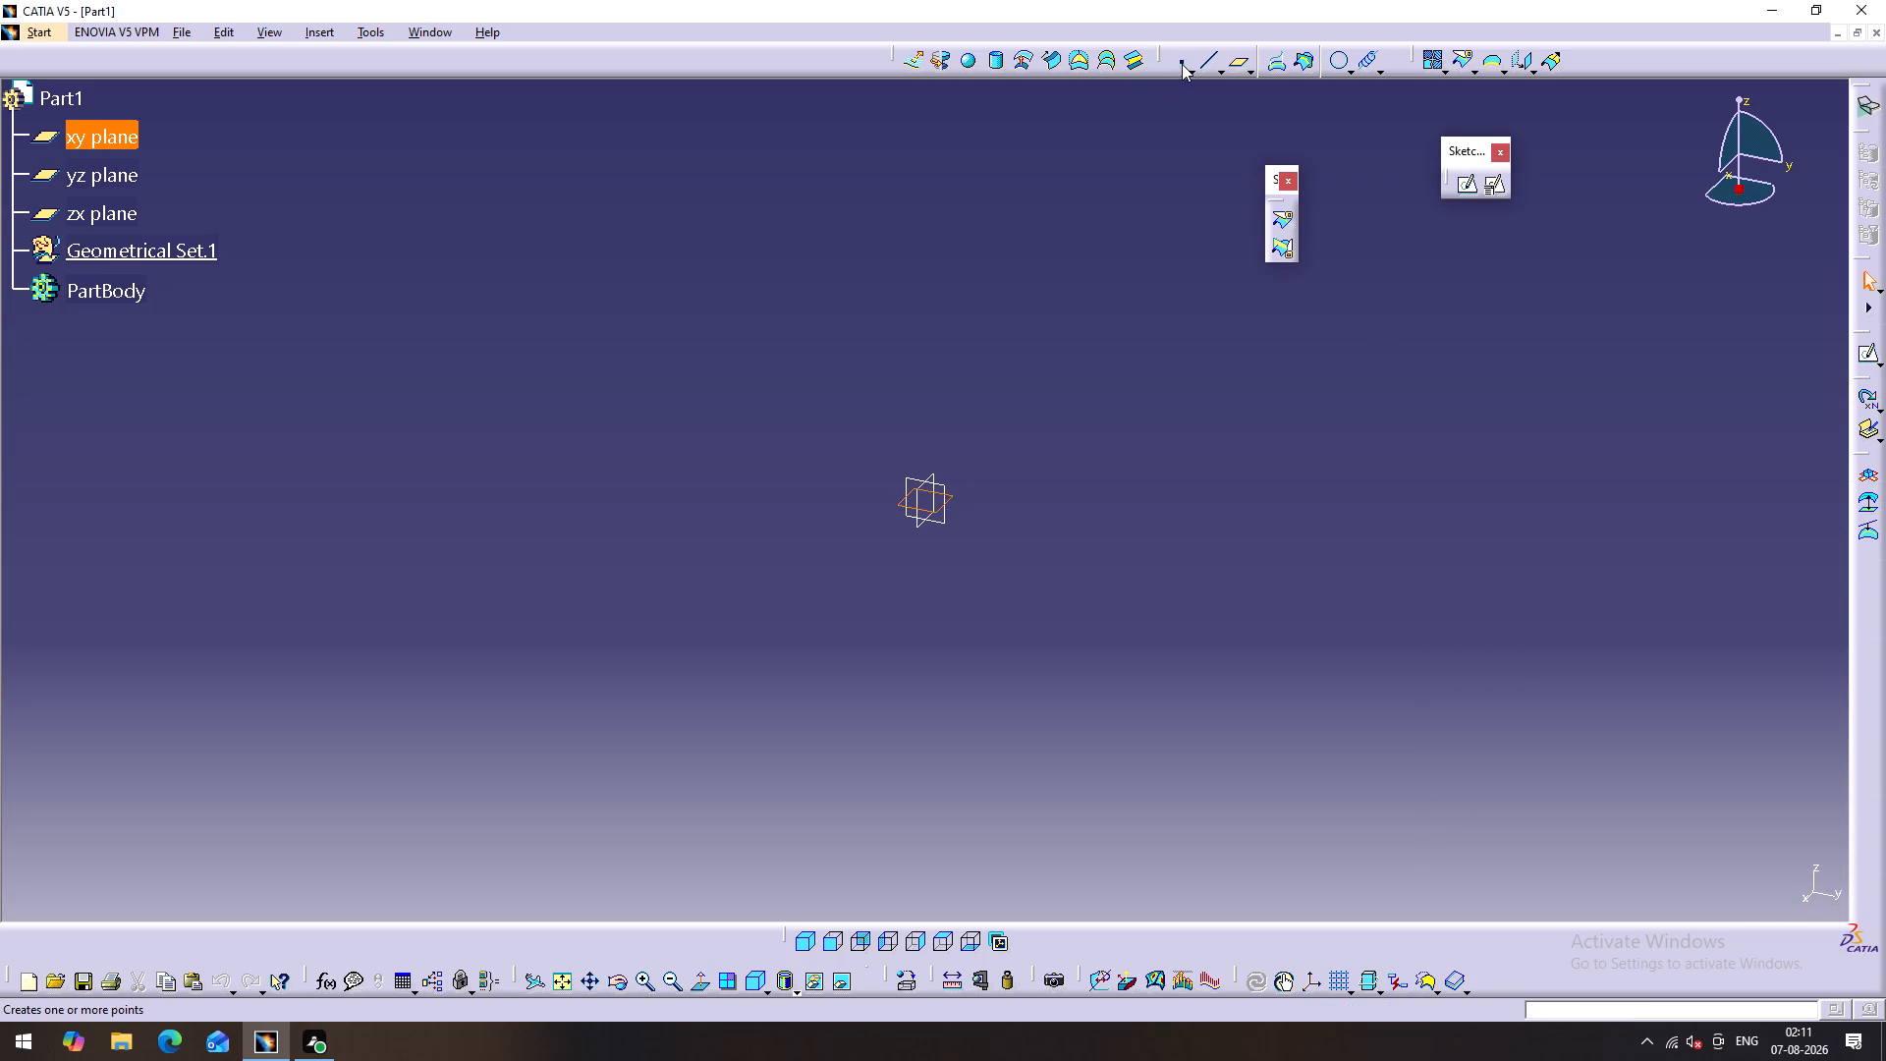
Create a point on the xy plane with H at 0 mm and V at about 199 mm.
left_click(1180, 64)
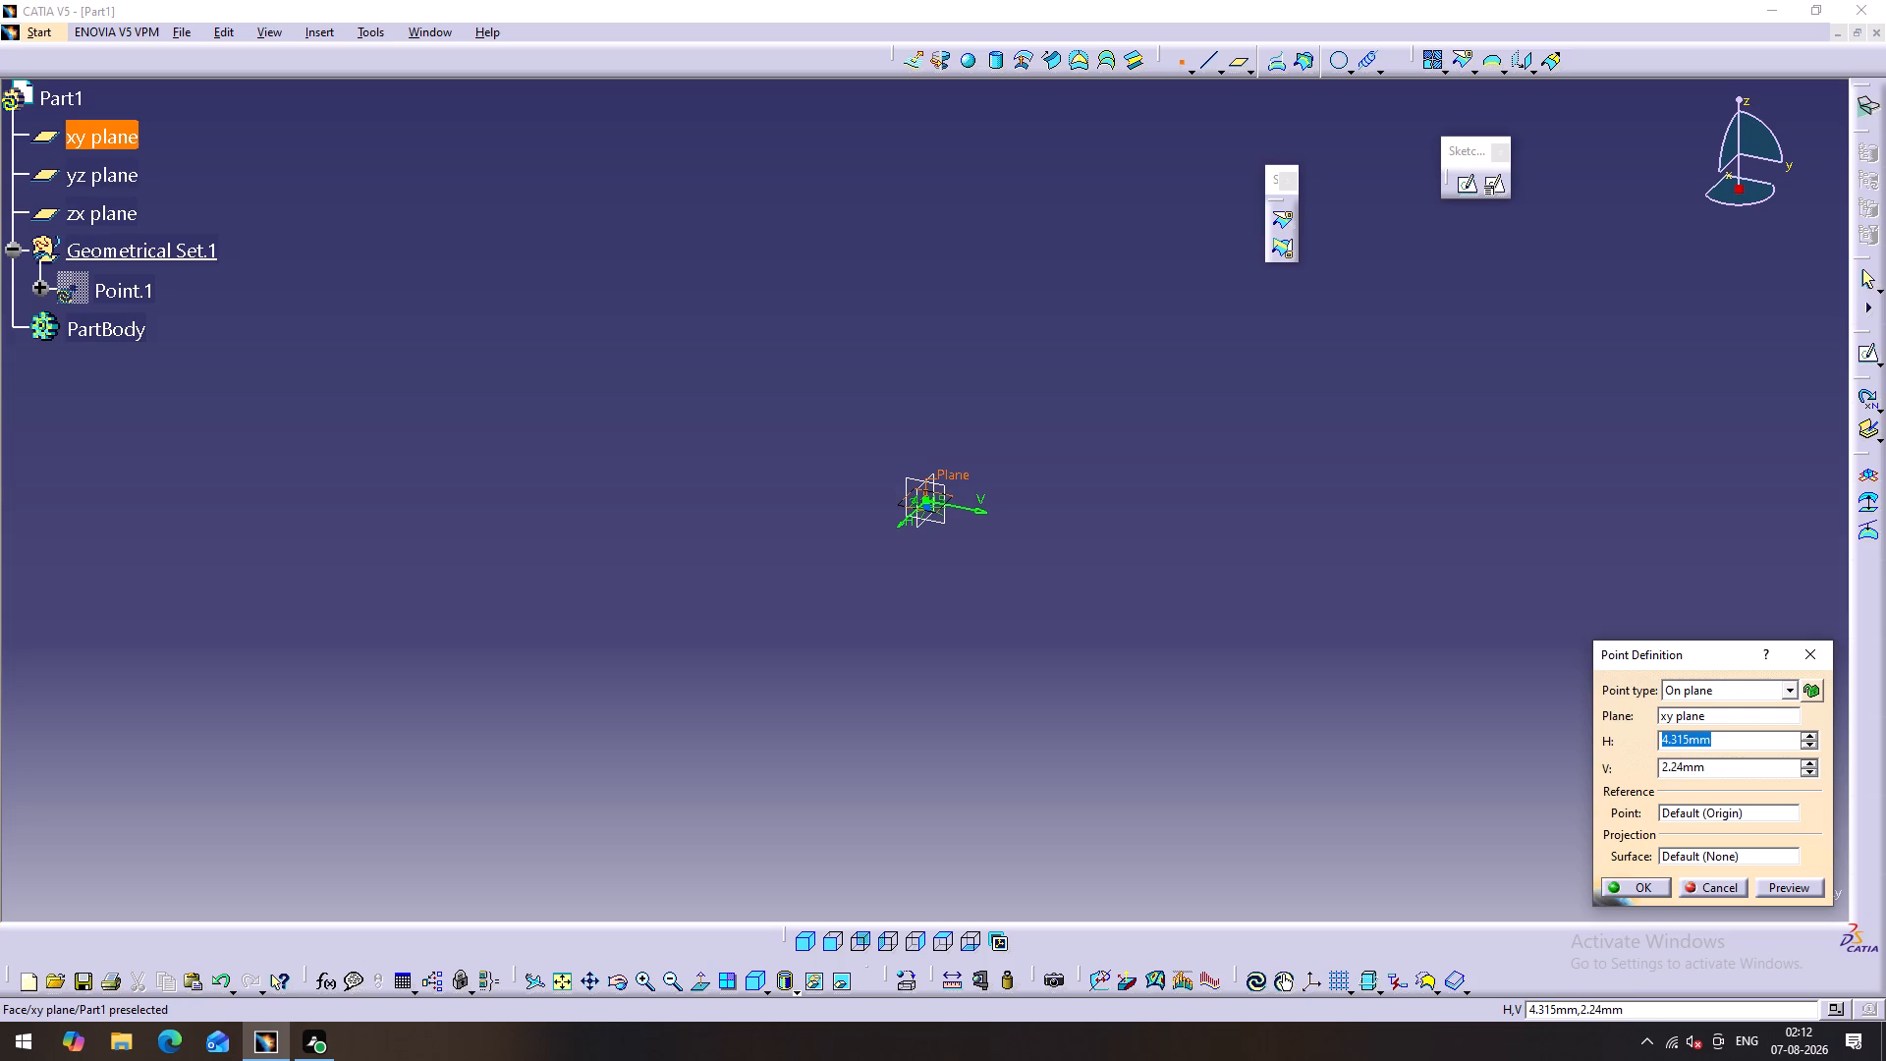
left_click(1712, 741)
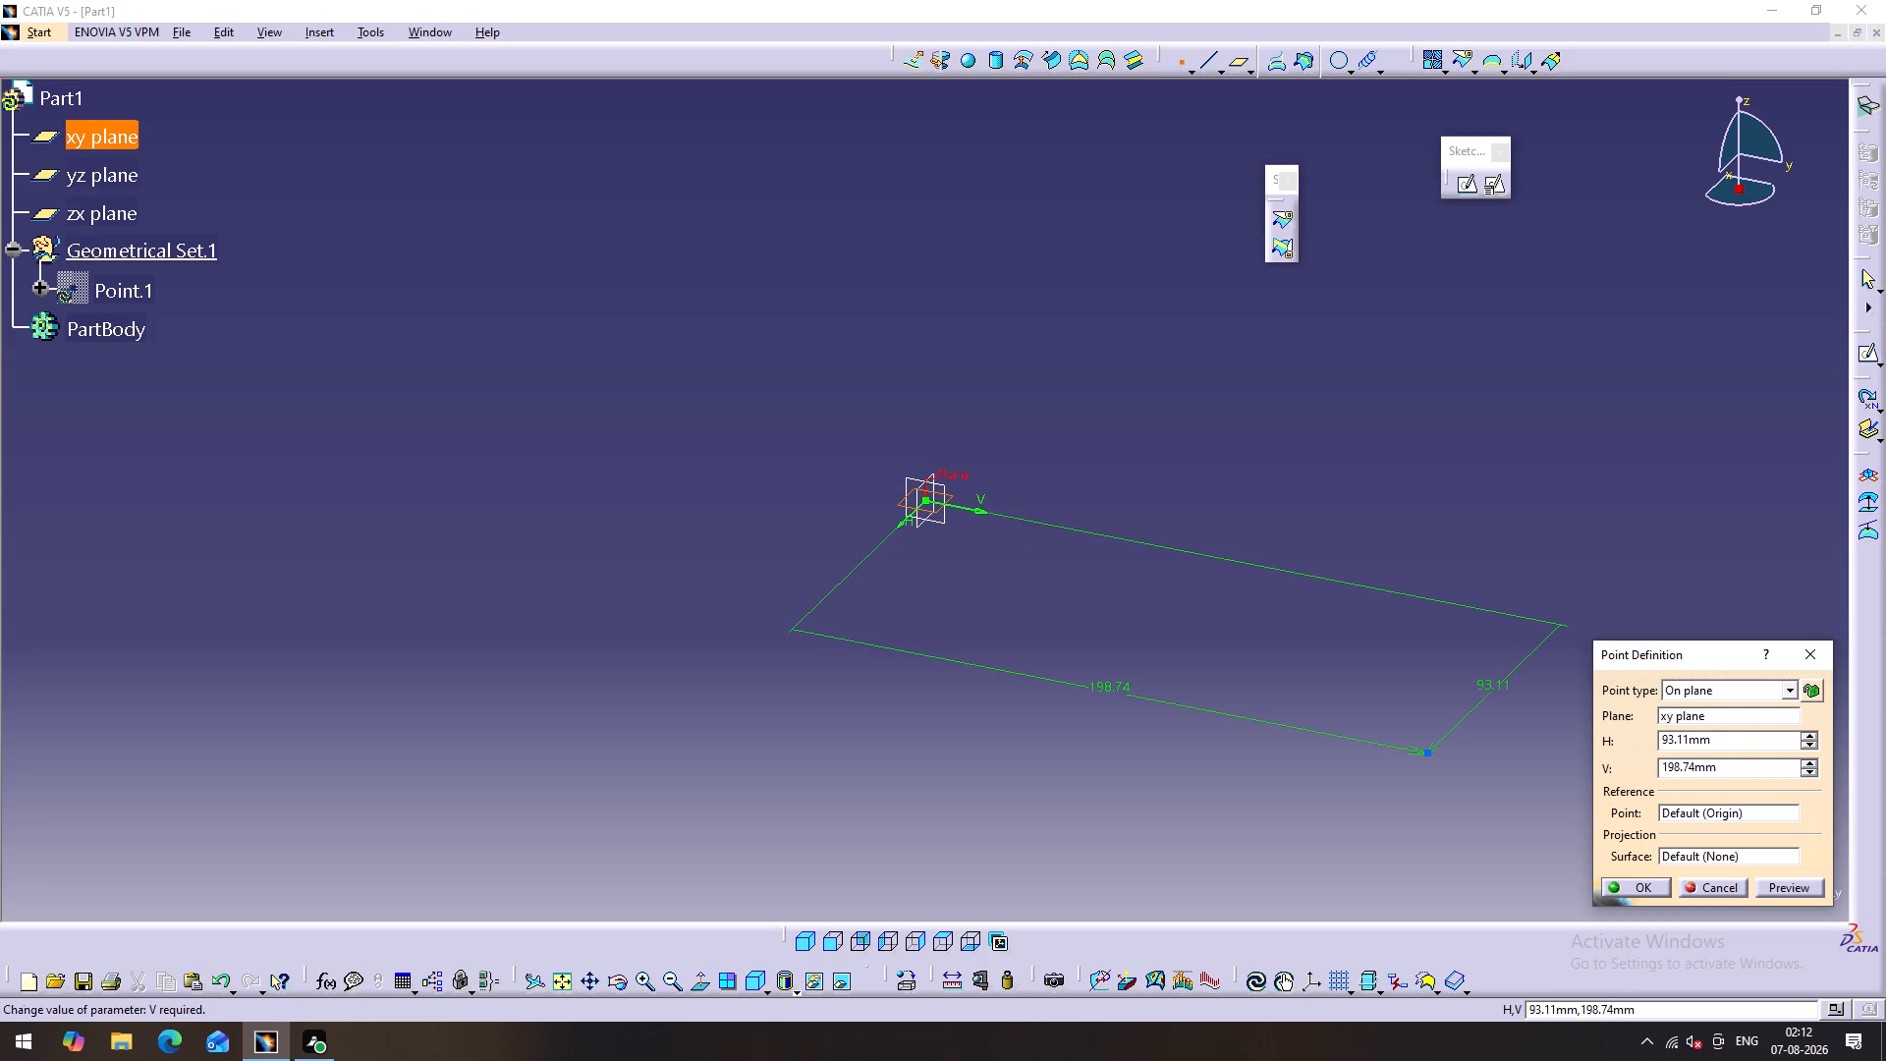
left_click_drag(1732, 741, 1651, 748)
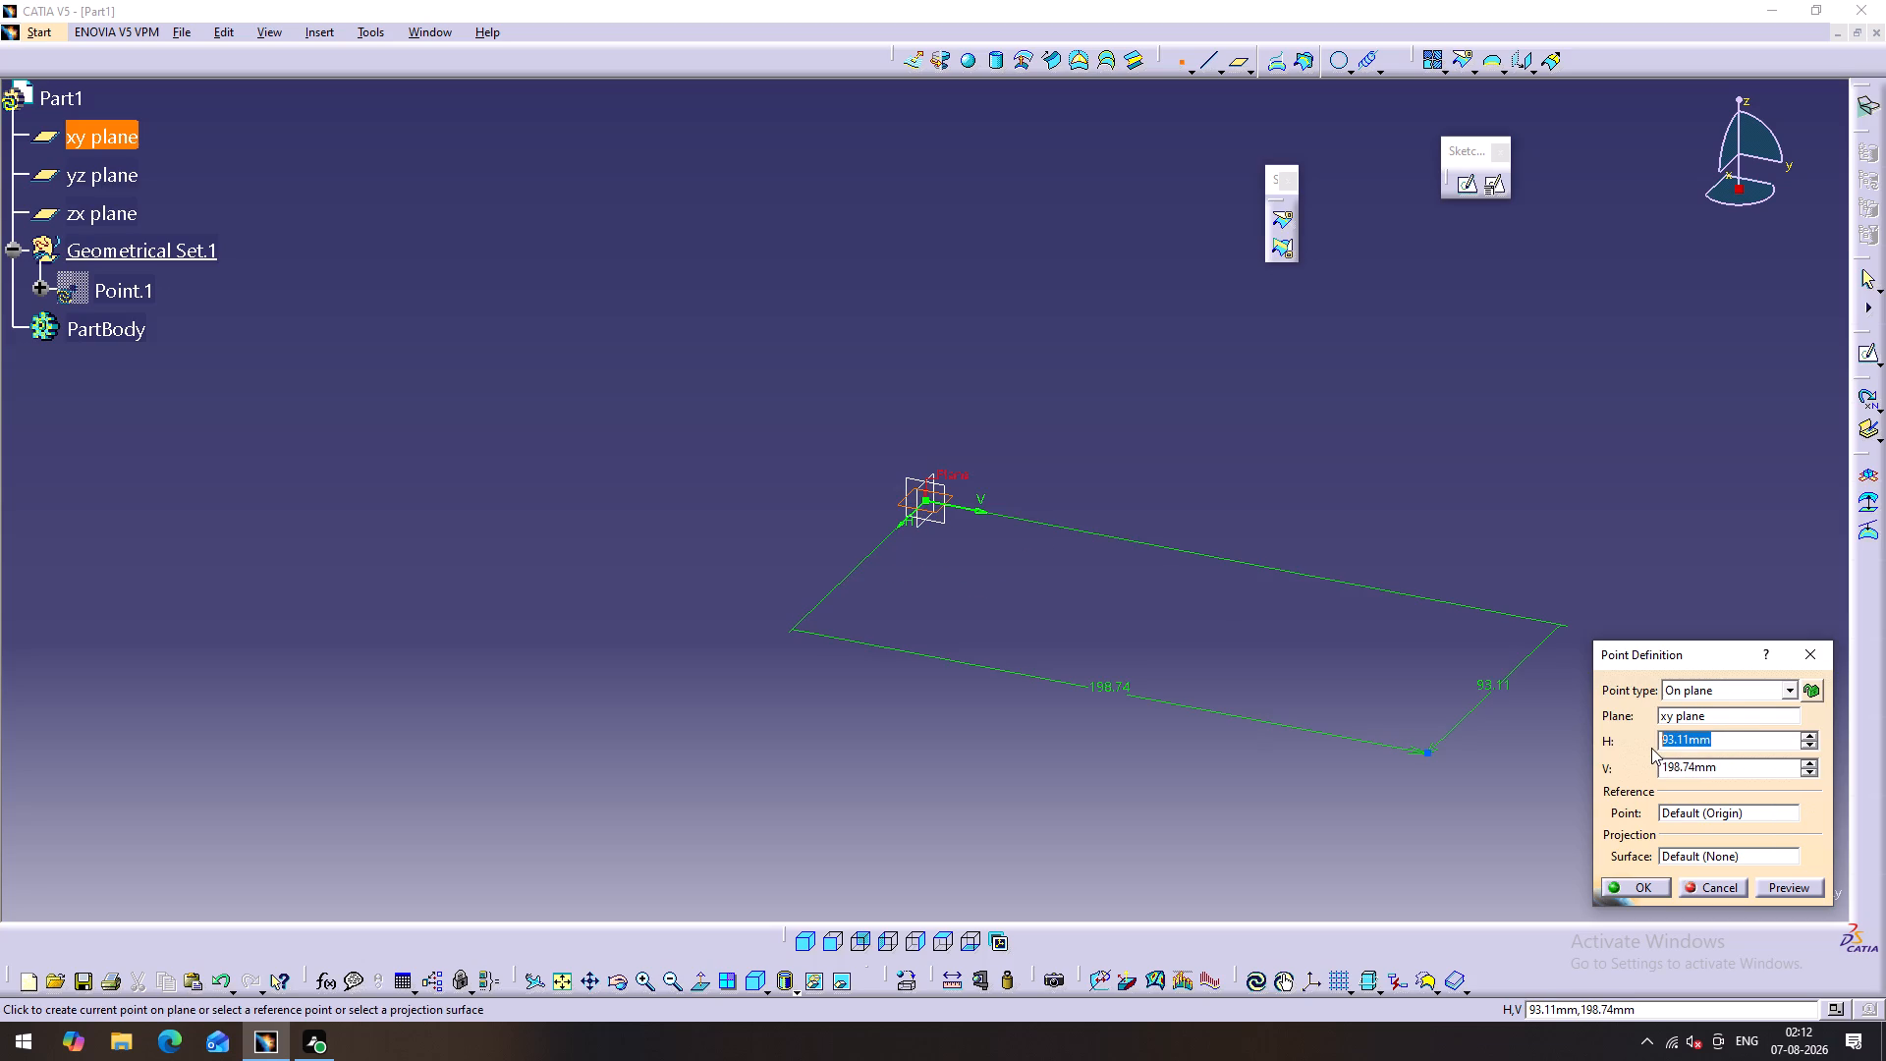
key("0")
key("Return")
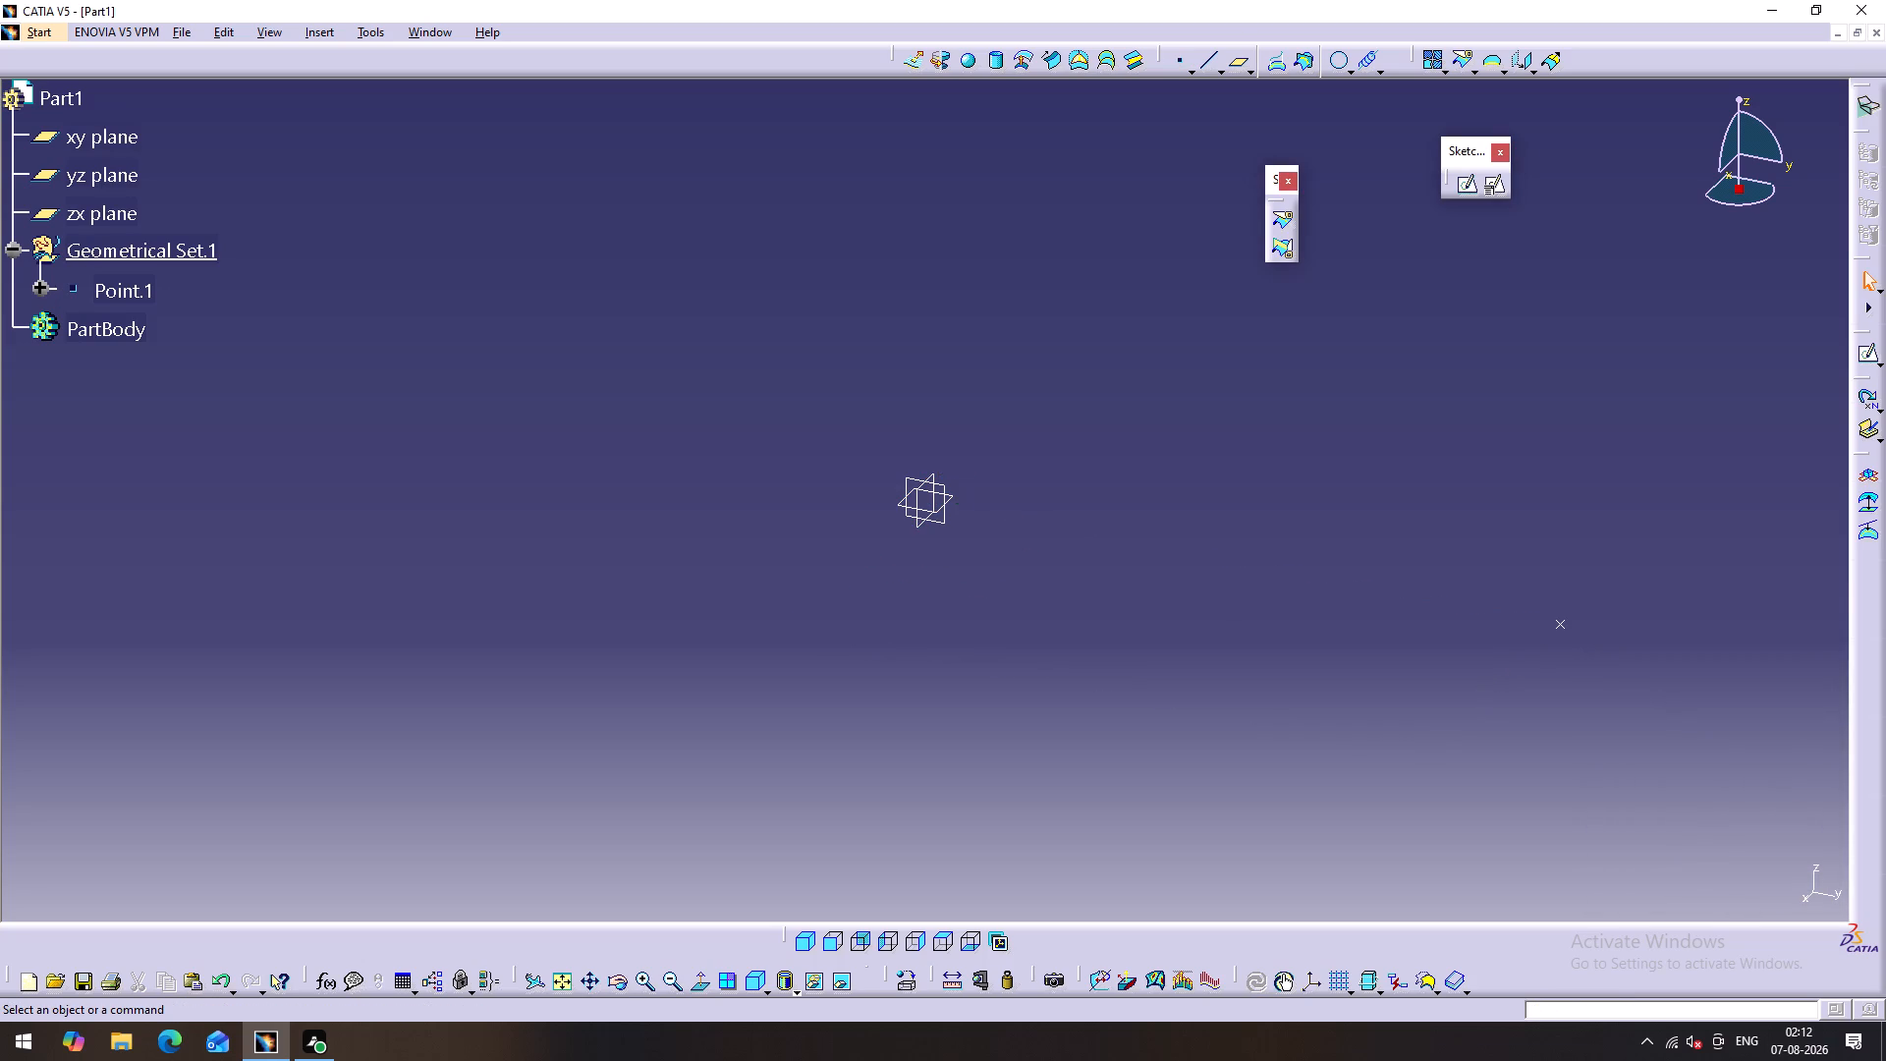
Edit the point on the xy plane, setting its V coordinate to 0 mm.
left_click(1559, 620)
left_click(1559, 620)
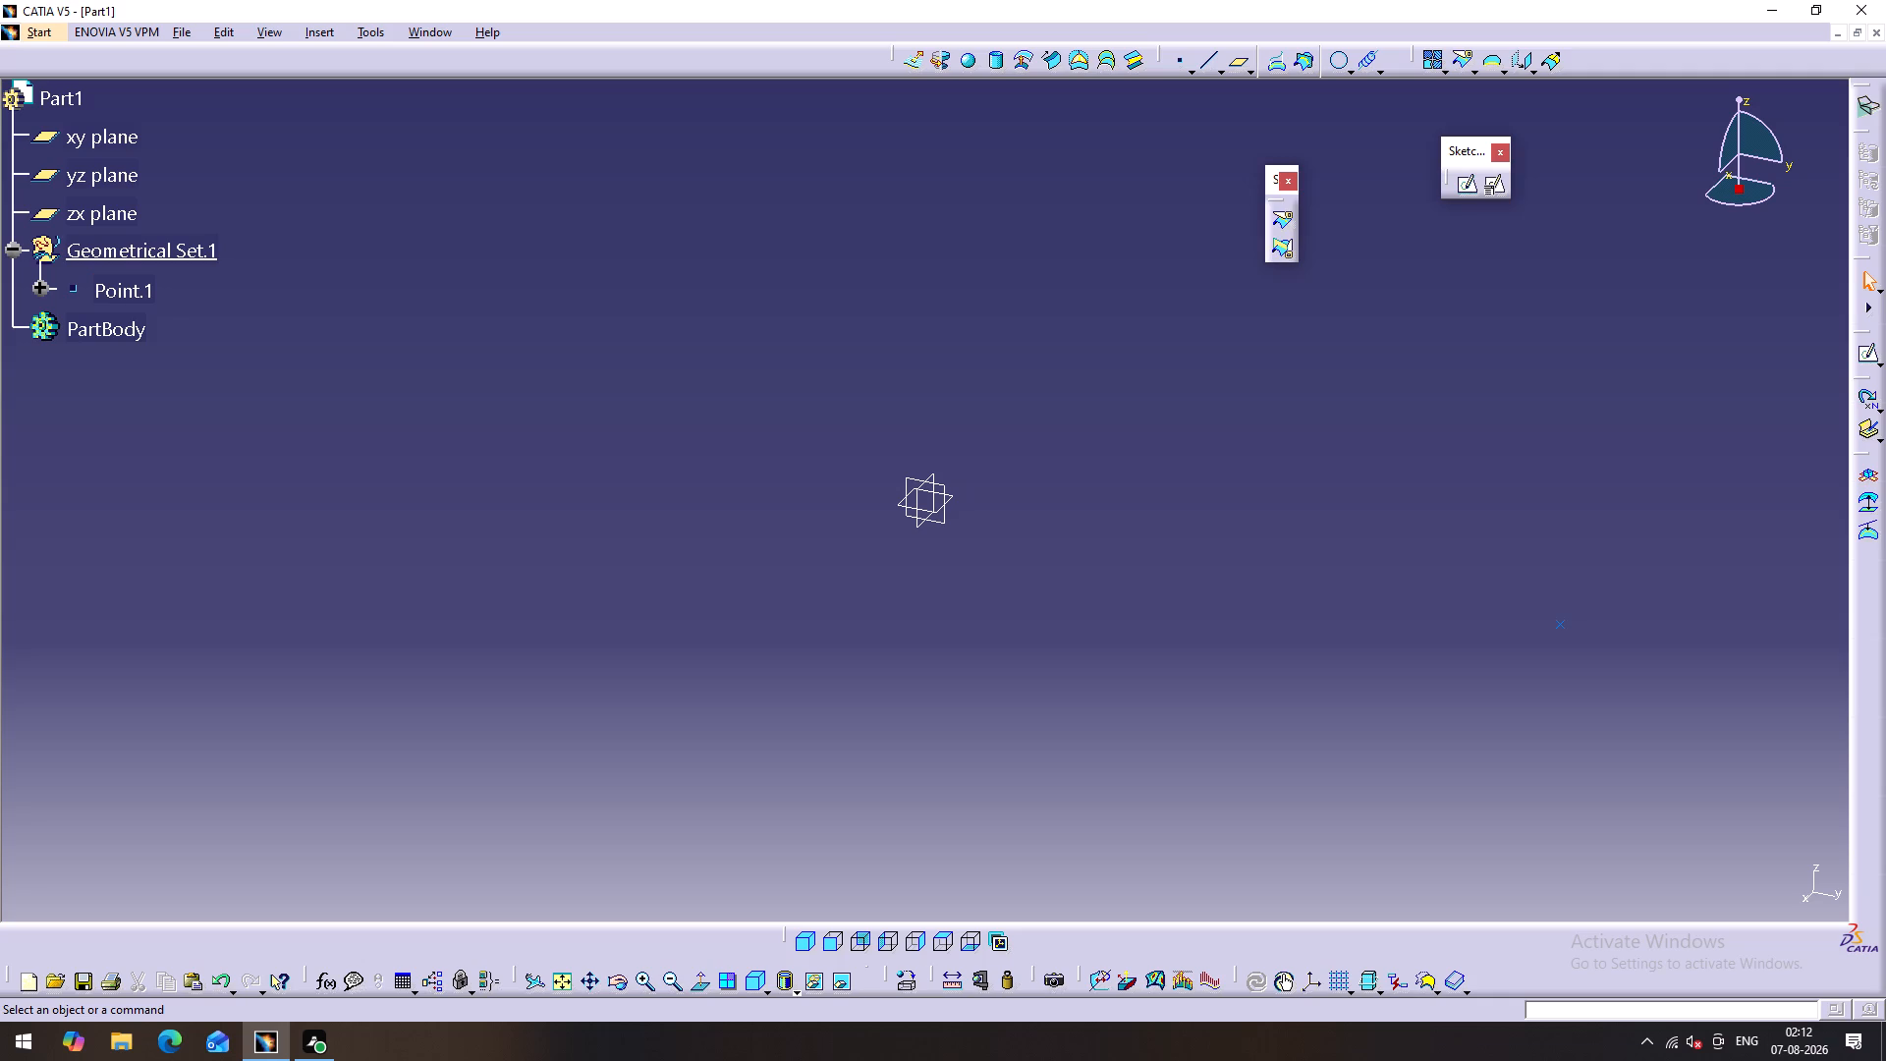
double_click(1562, 625)
left_click_drag(1729, 766, 1545, 760)
key("0")
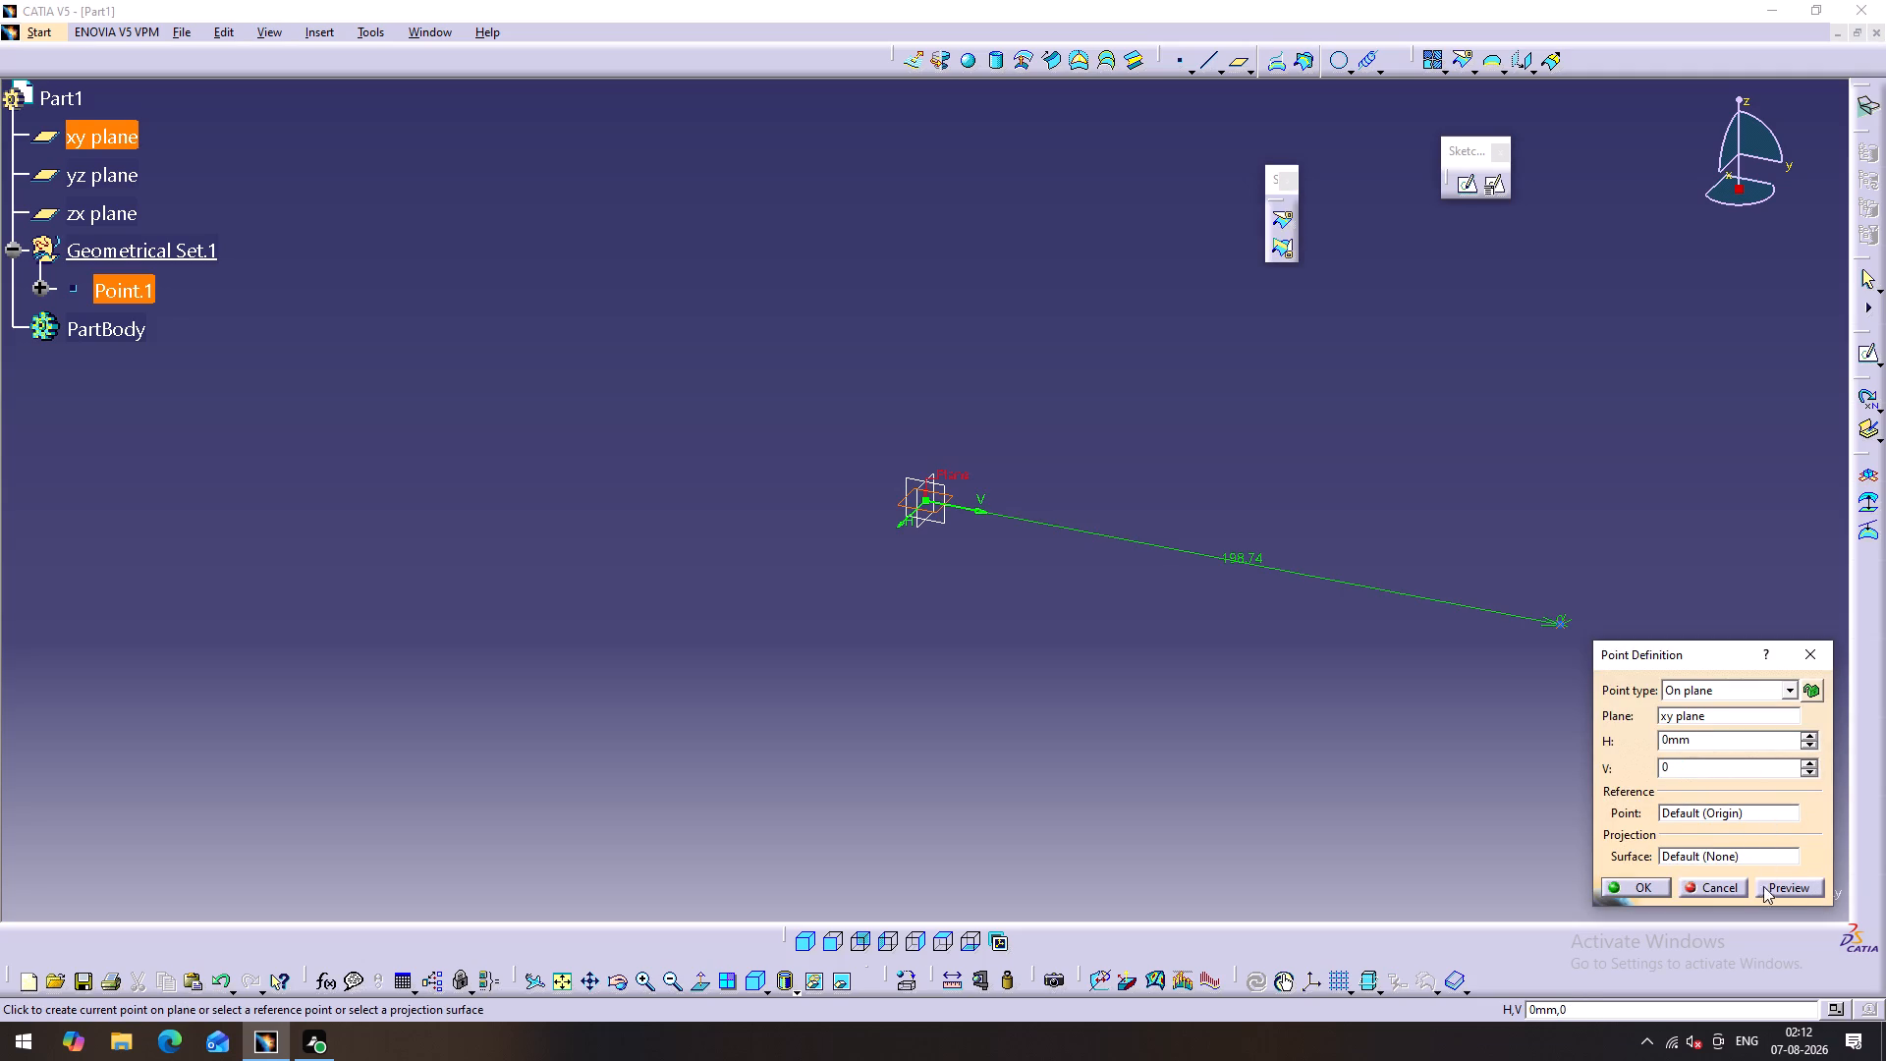
left_click(1789, 888)
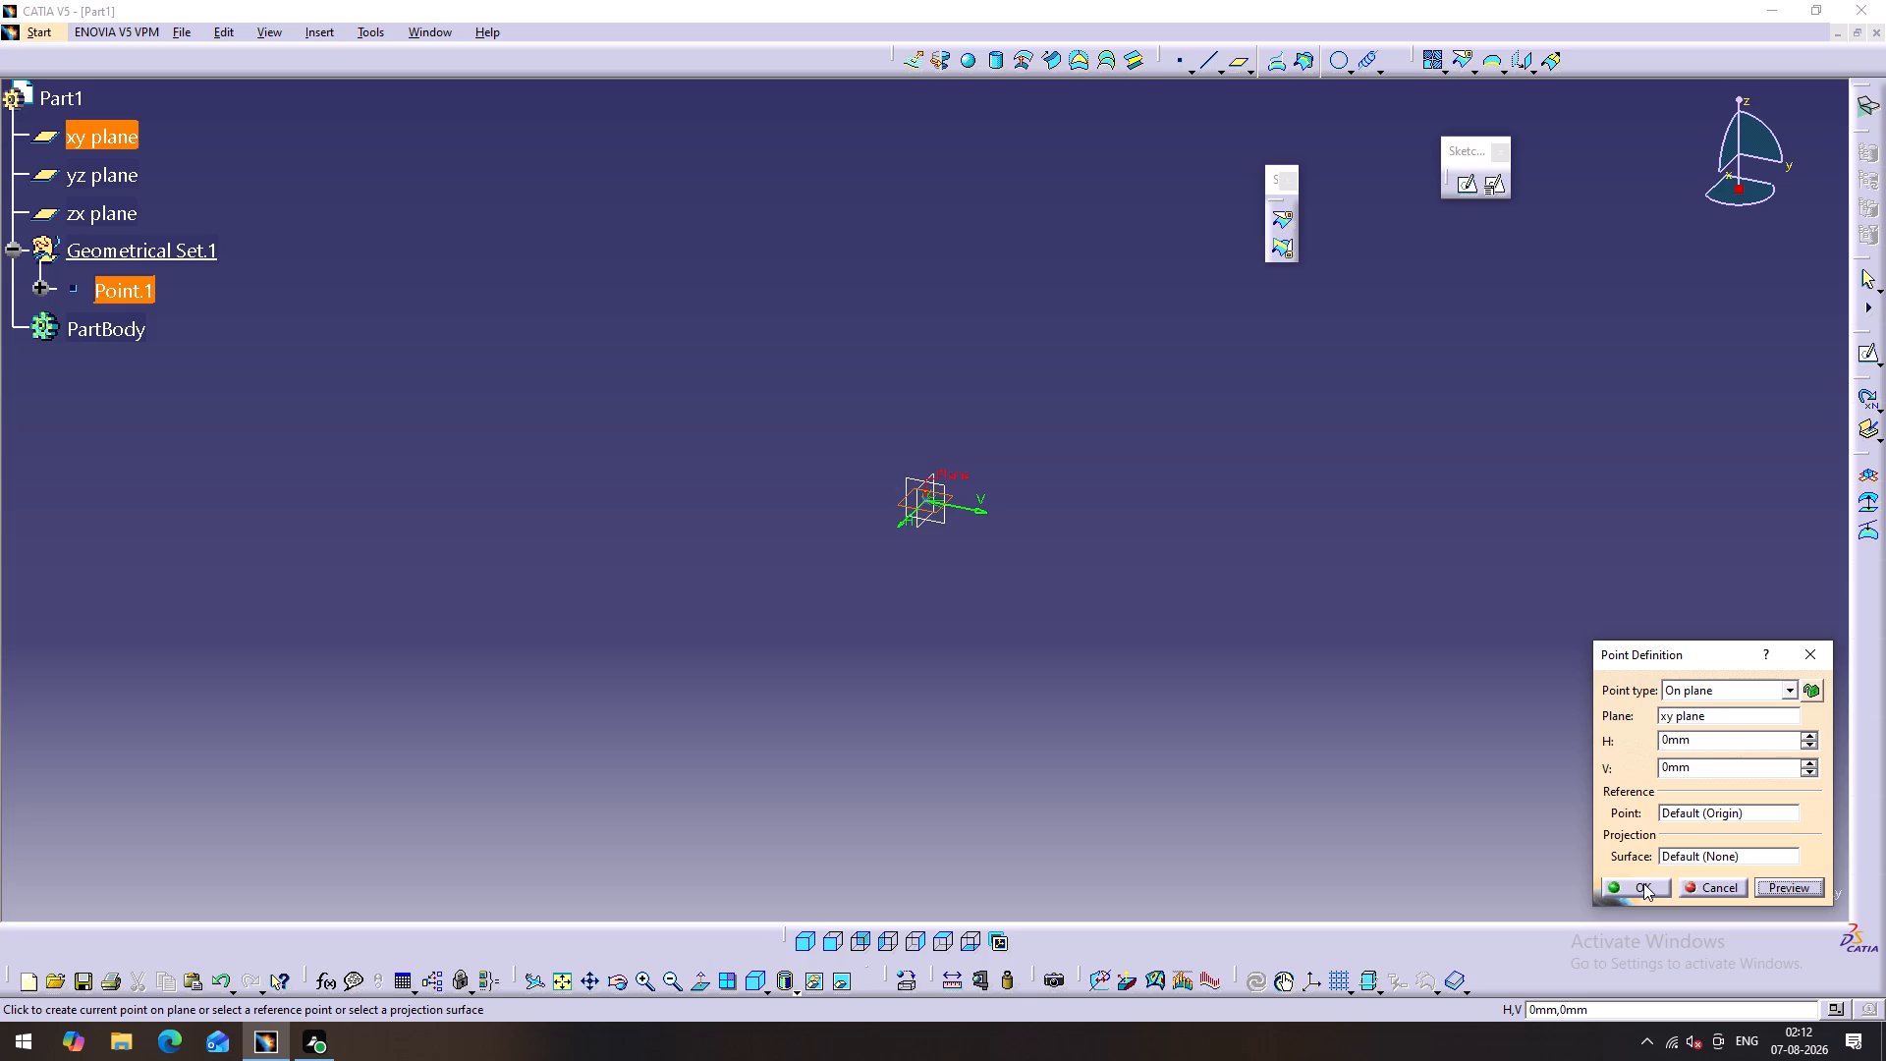
left_click(1643, 883)
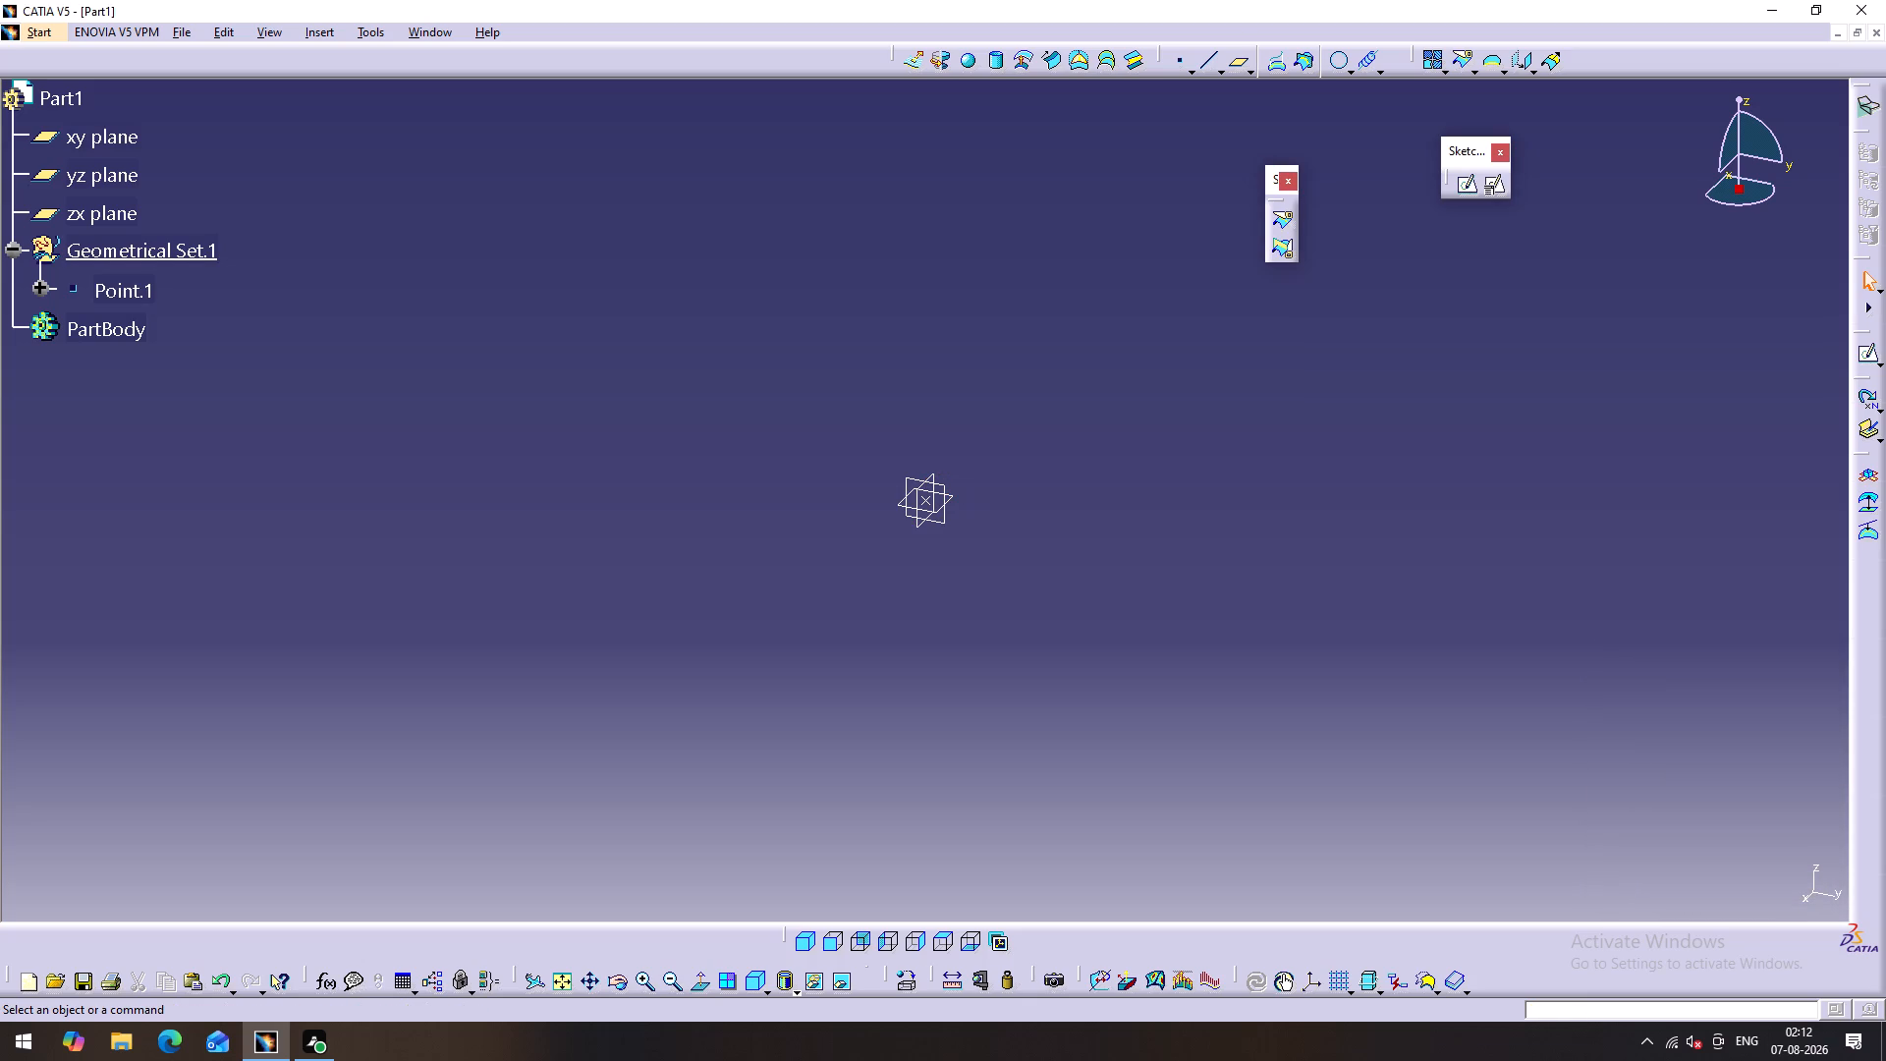
Start a Helix curve with the point at the origin as starting point and the Z axis as its axis.
left_click(1593, 1011)
key("c")
type(":helic")
key("BackSpace")
key("x")
key("Return")
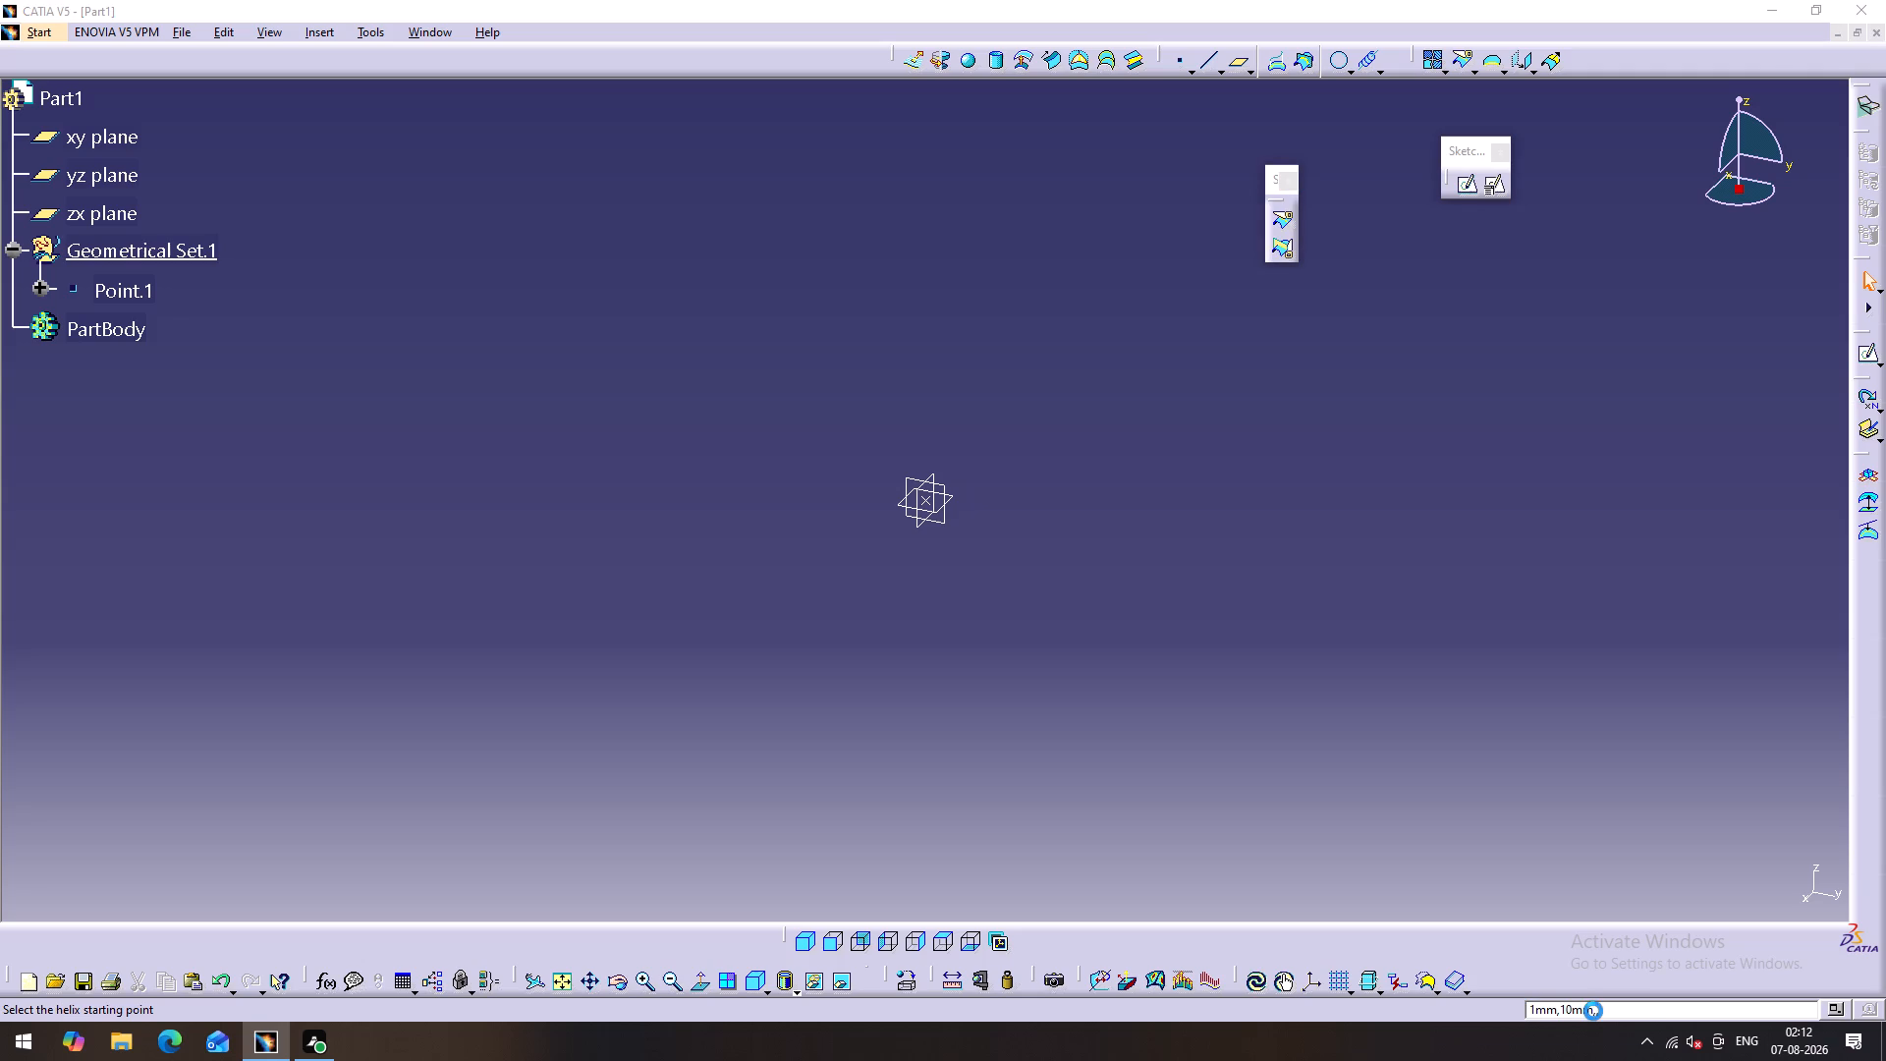
left_click(925, 503)
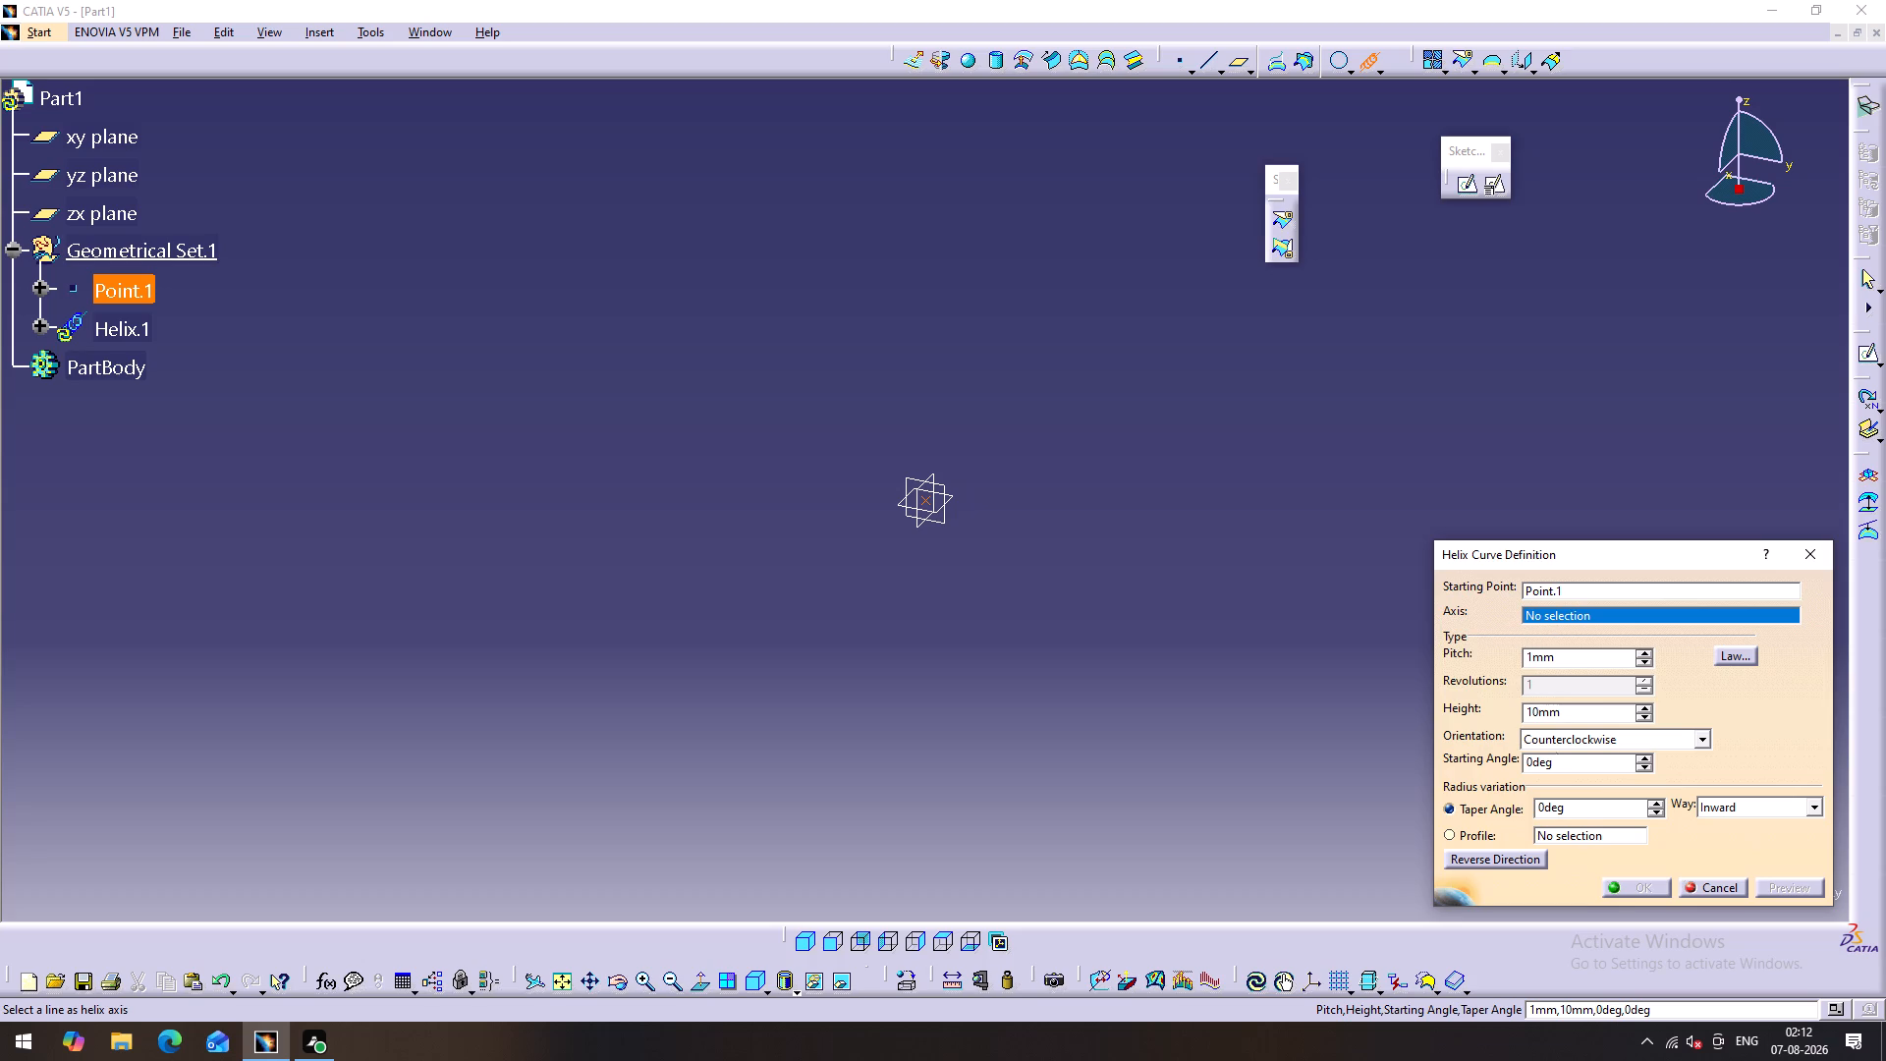
right_click(1585, 613)
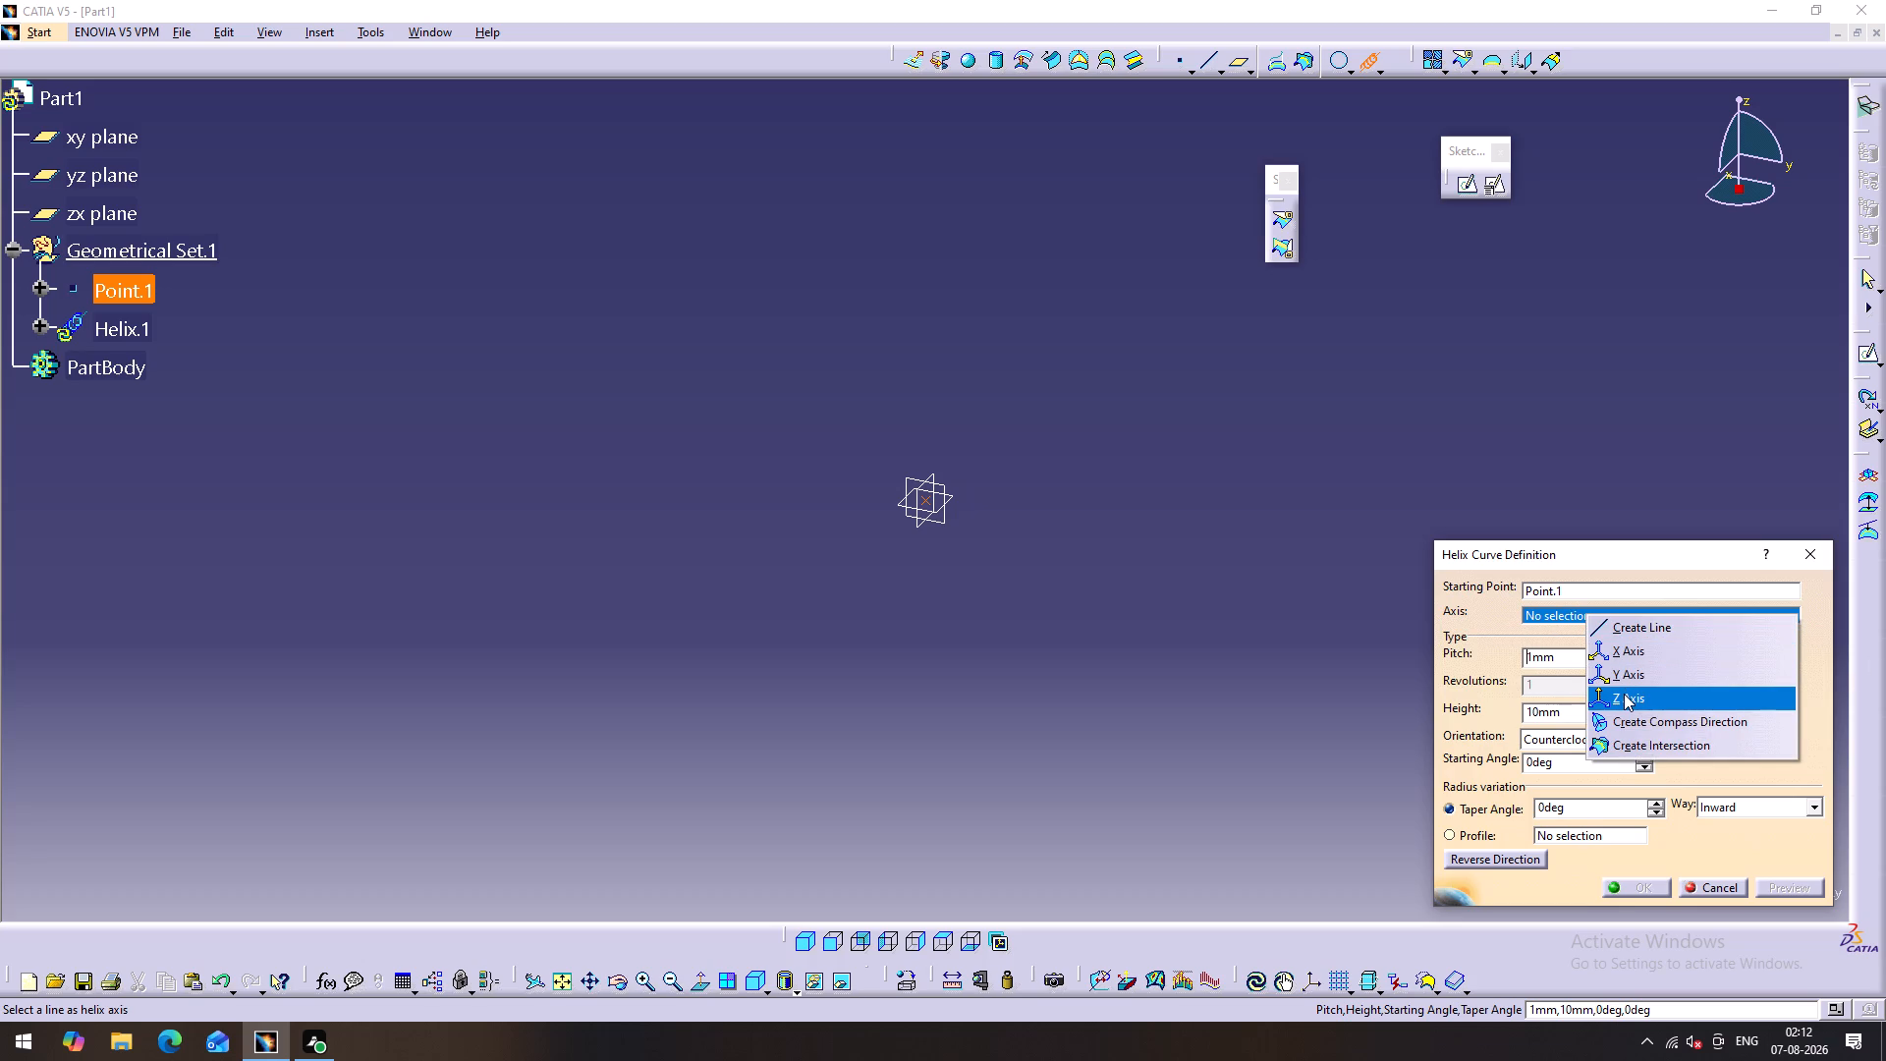
left_click(1624, 694)
left_click(1052, 574)
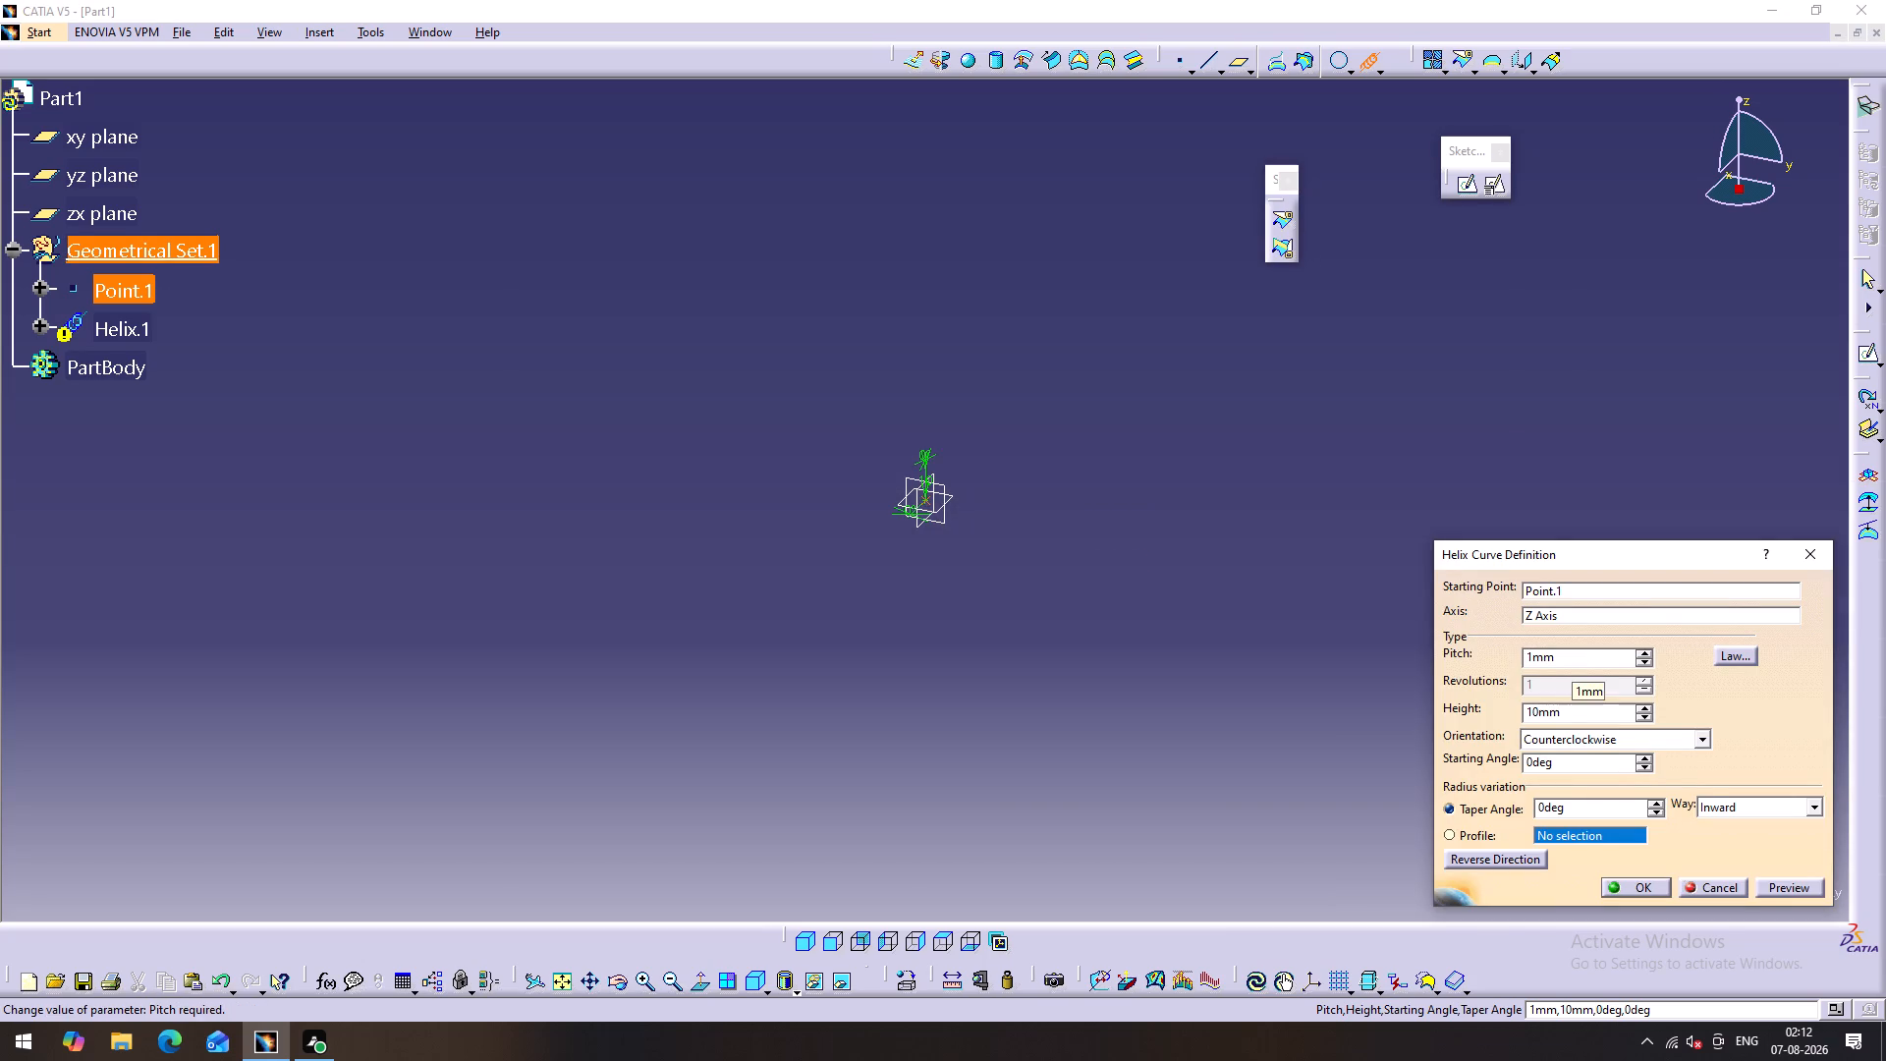
Change the helix axis to the X axis.
right_click(1587, 617)
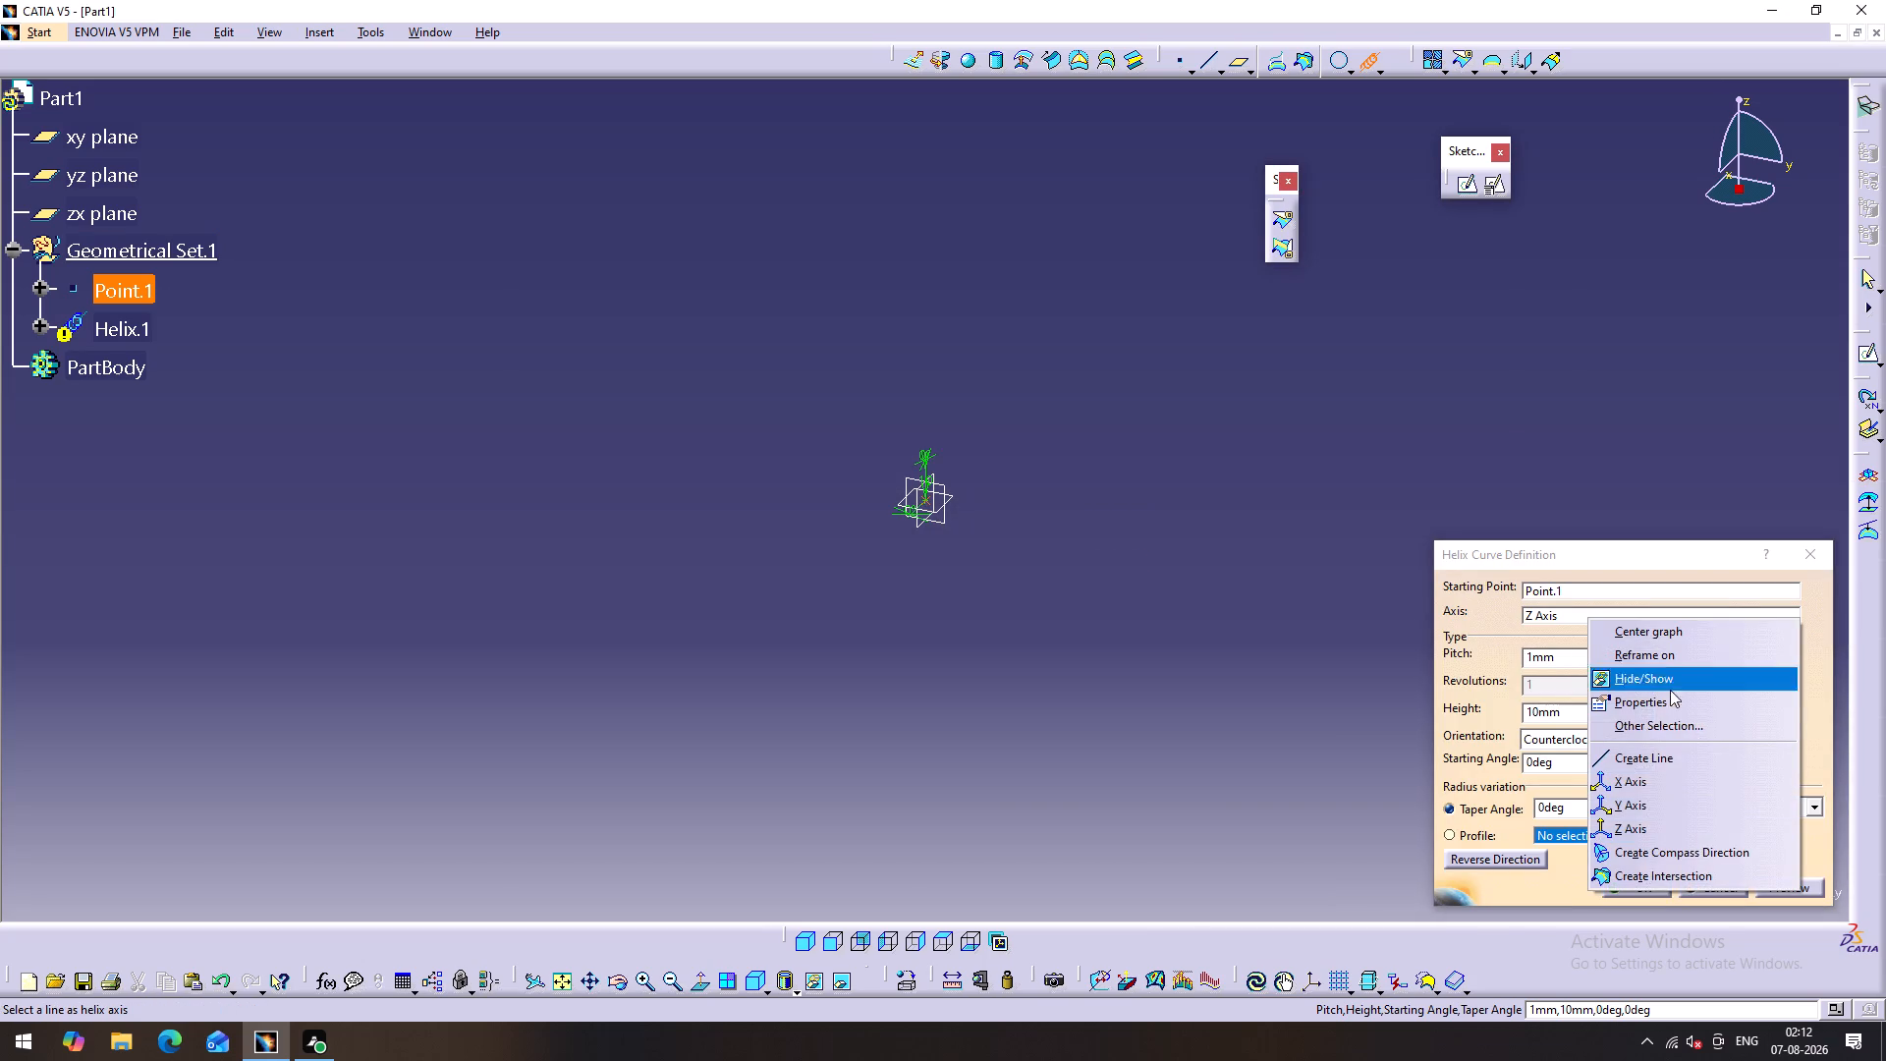
left_click(1619, 784)
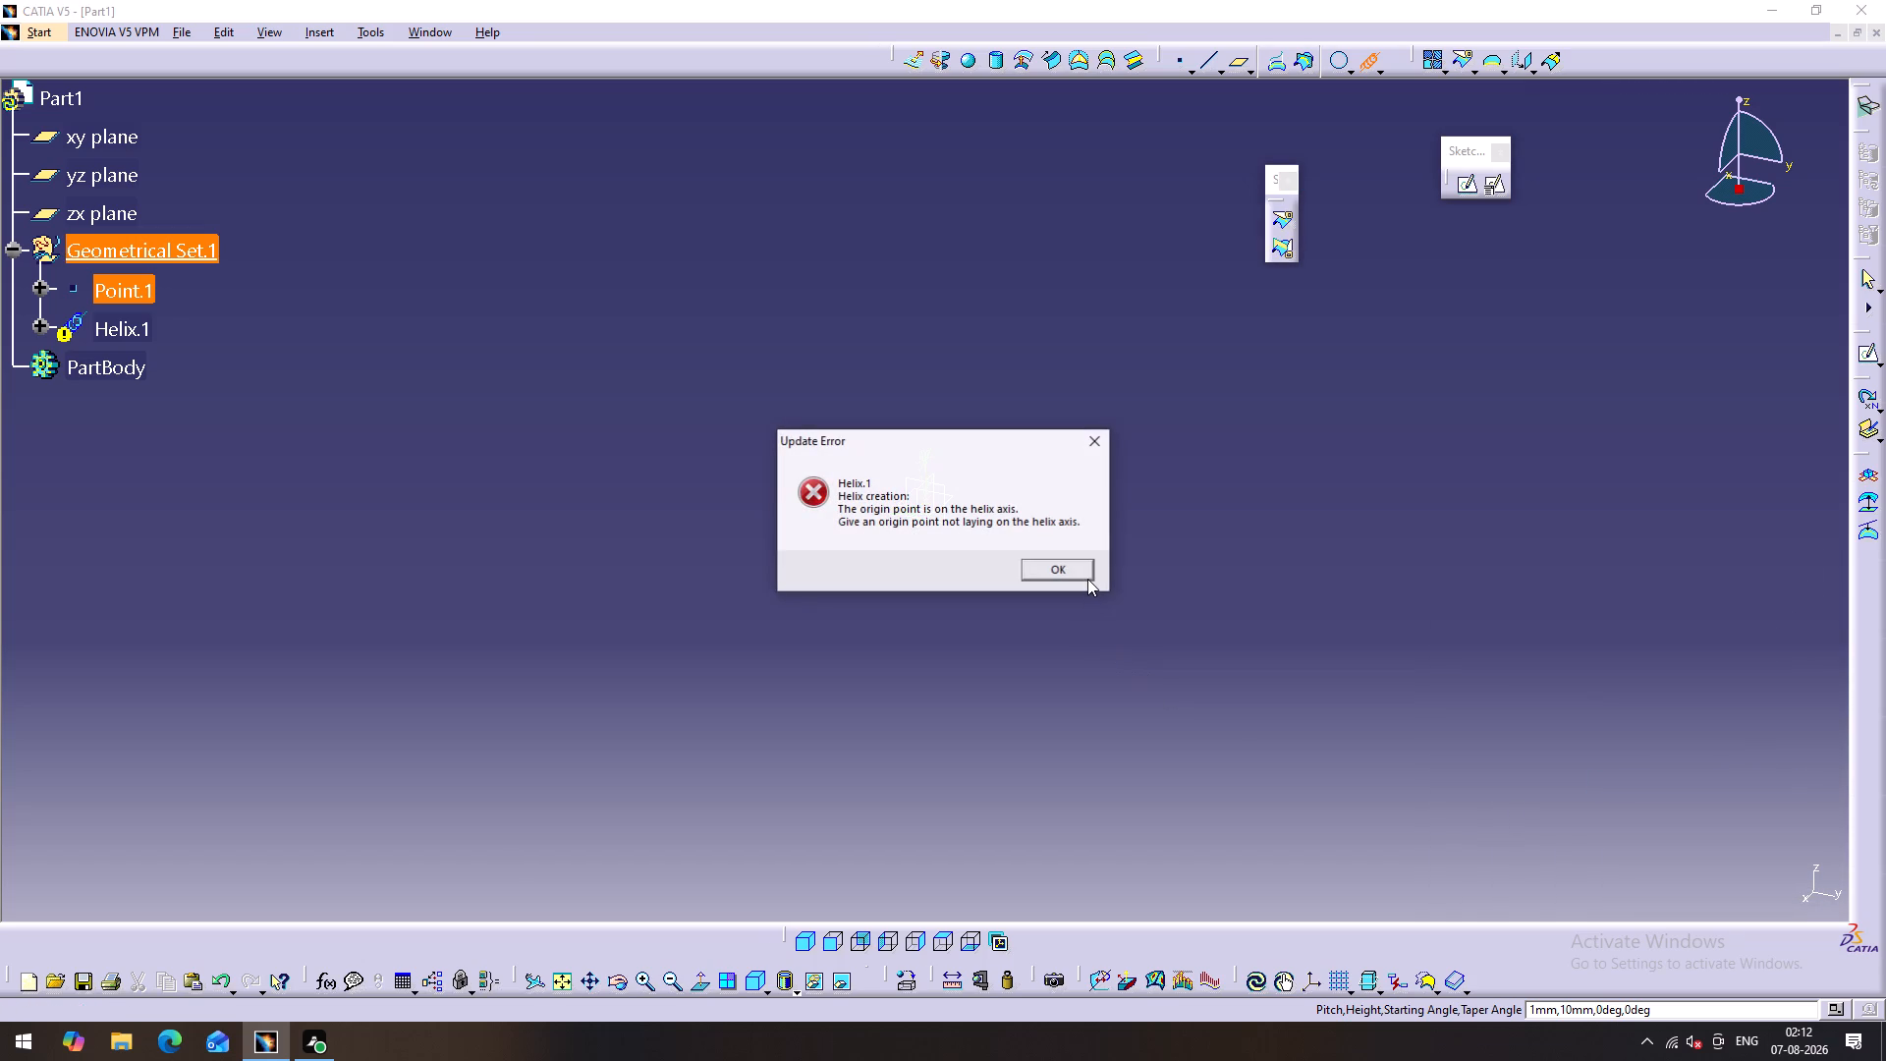
left_click(1084, 573)
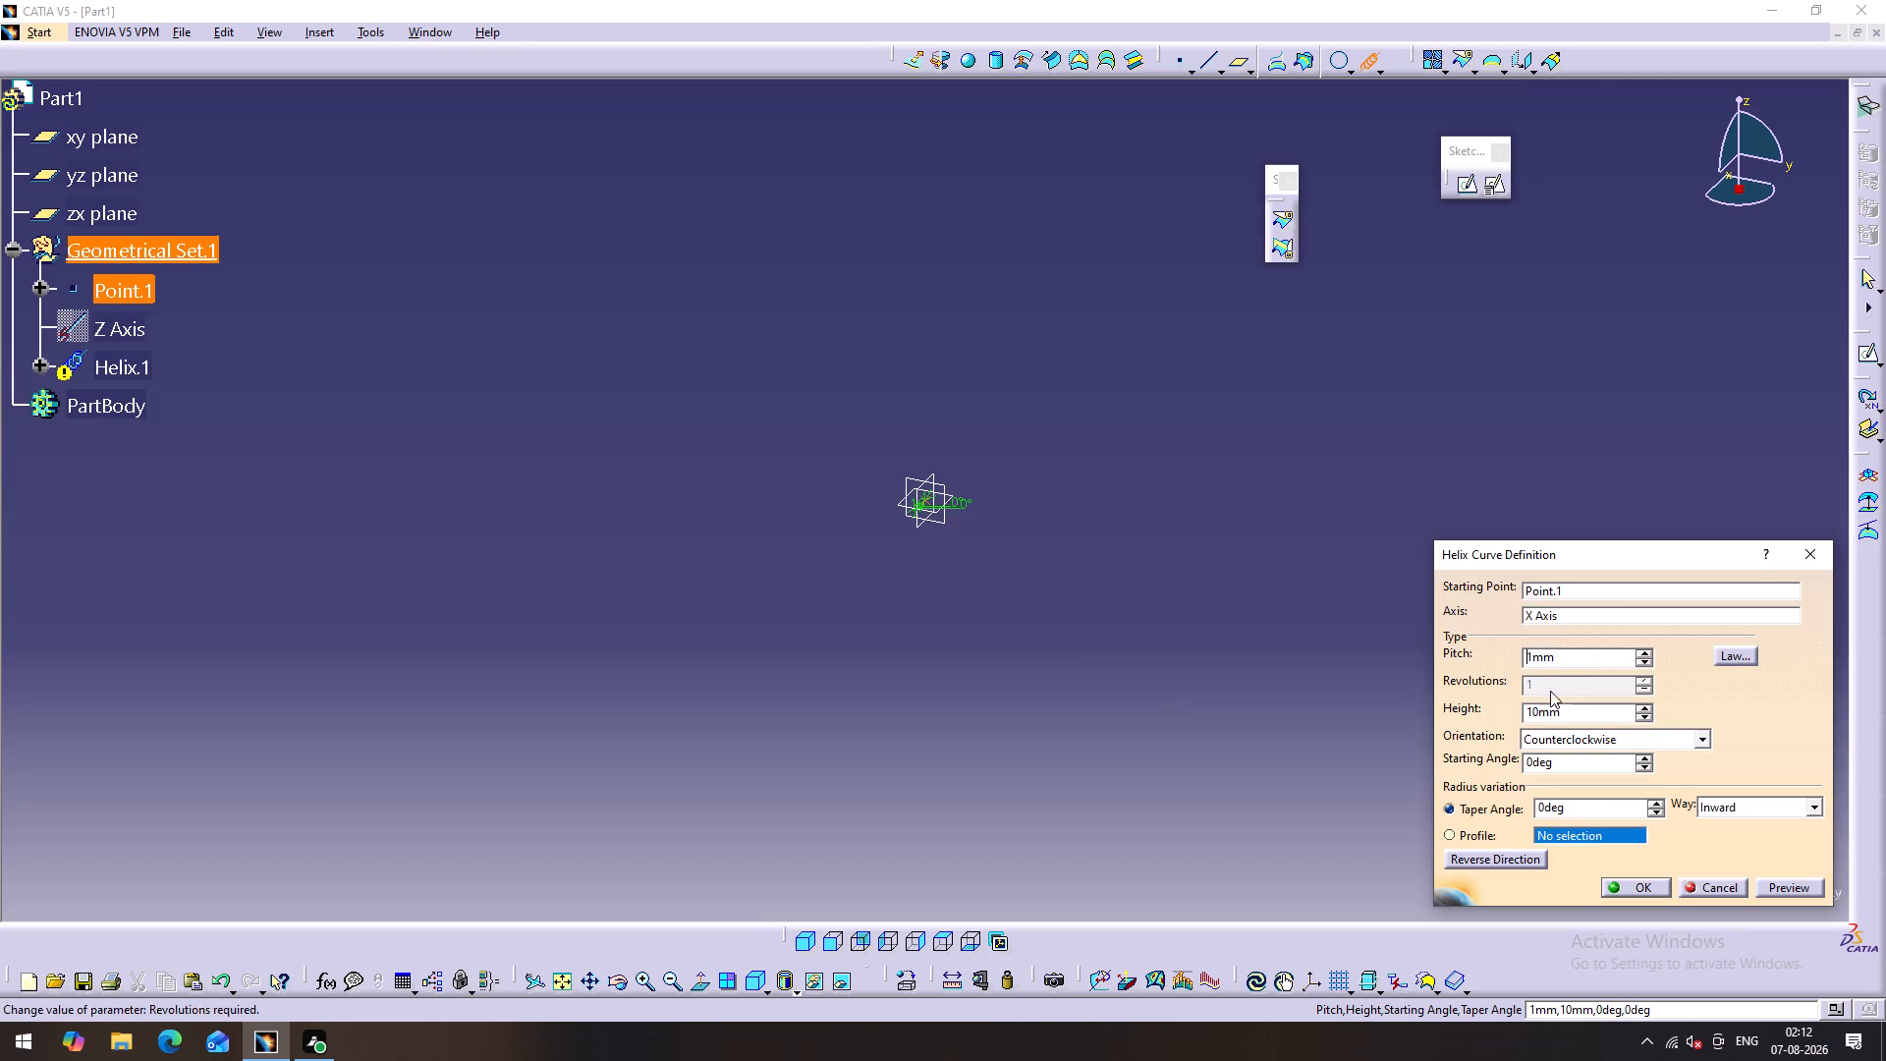
Set the helix pitch to 5 mm and its height to 100 mm.
left_click_drag(1567, 659, 1469, 654)
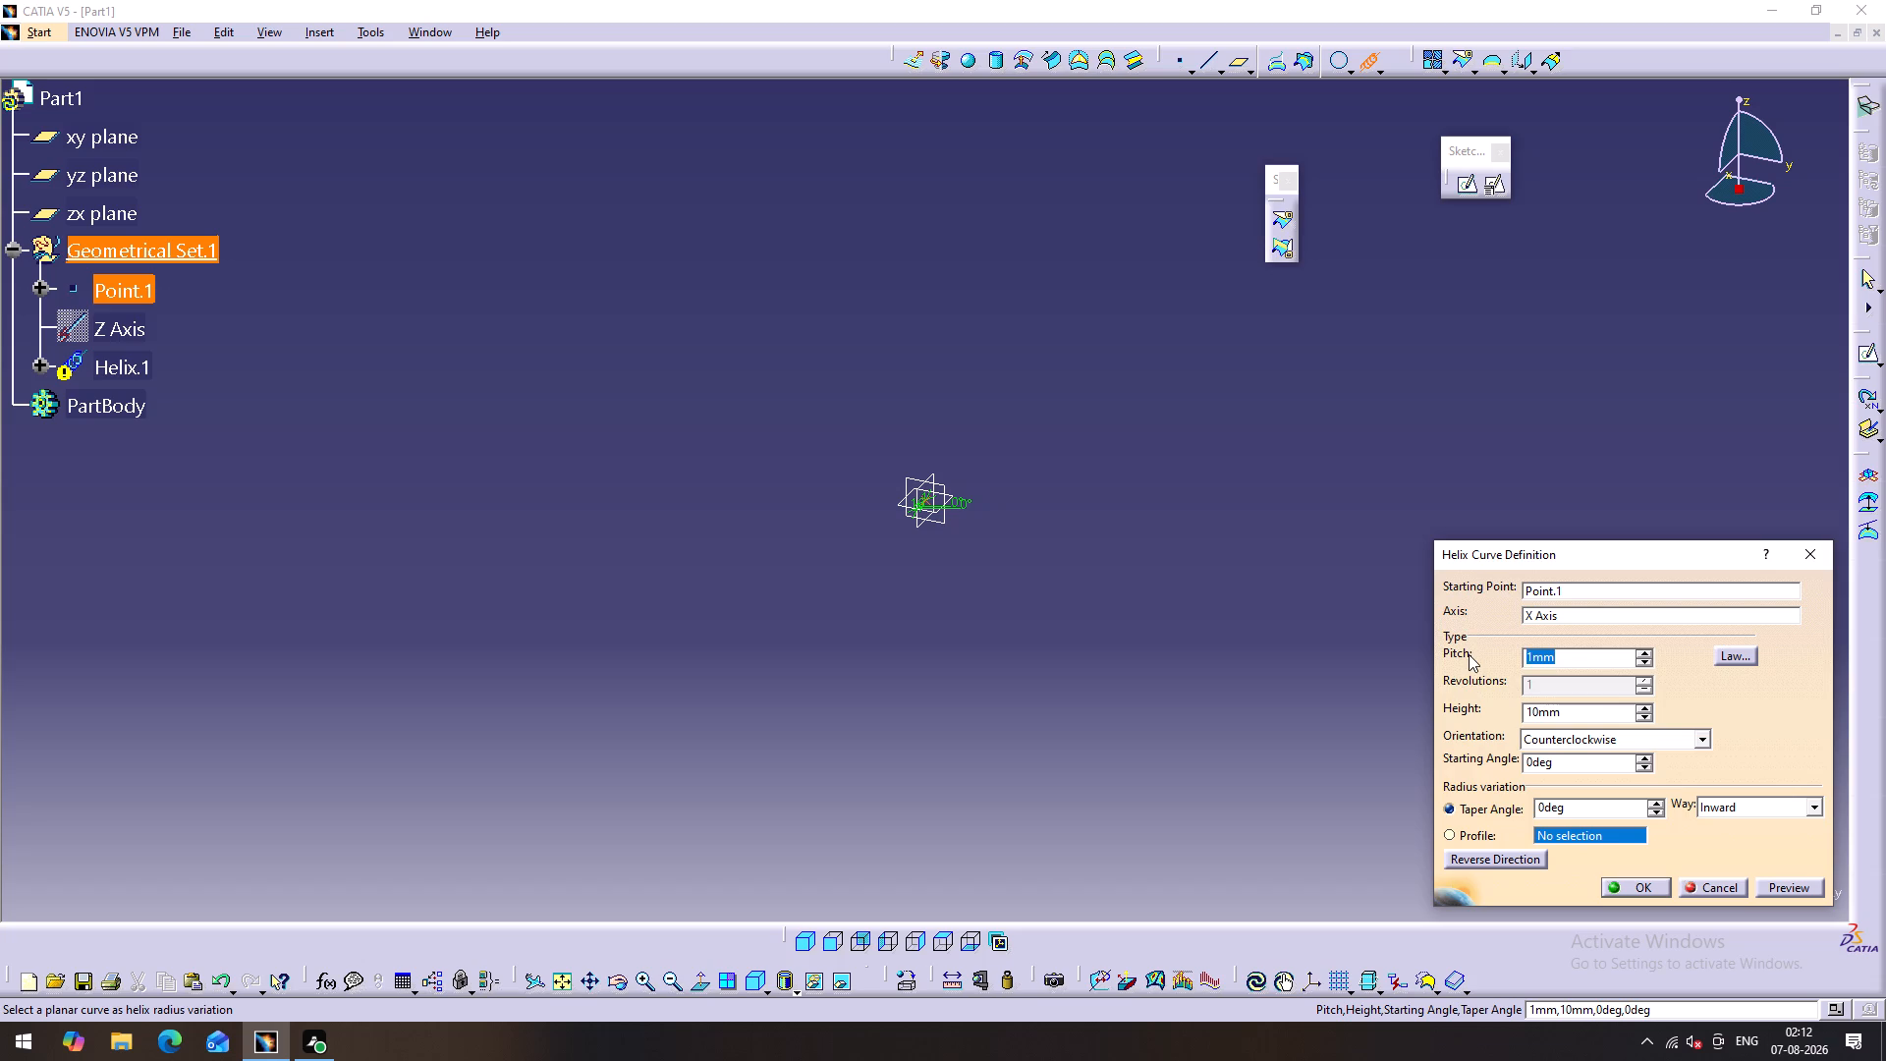
key("5")
key("Return")
left_click(1042, 570)
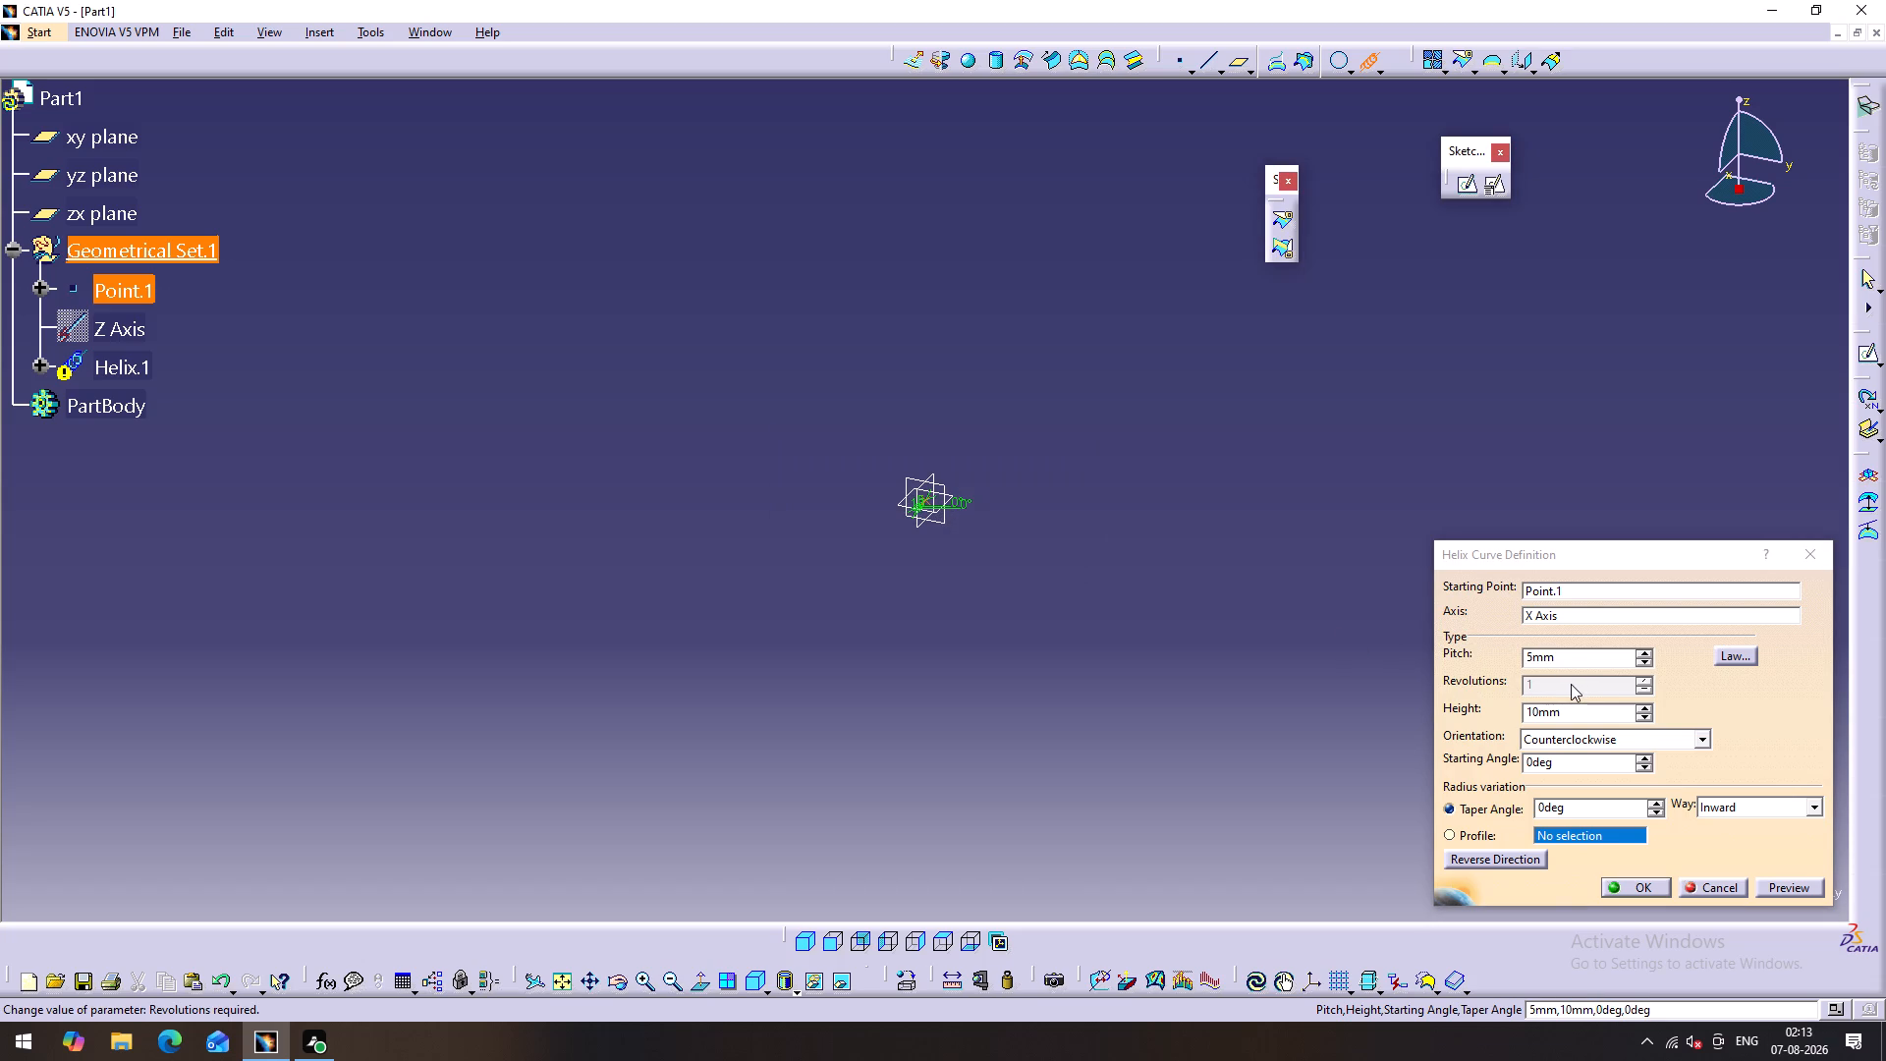
left_click_drag(1582, 711, 1505, 697)
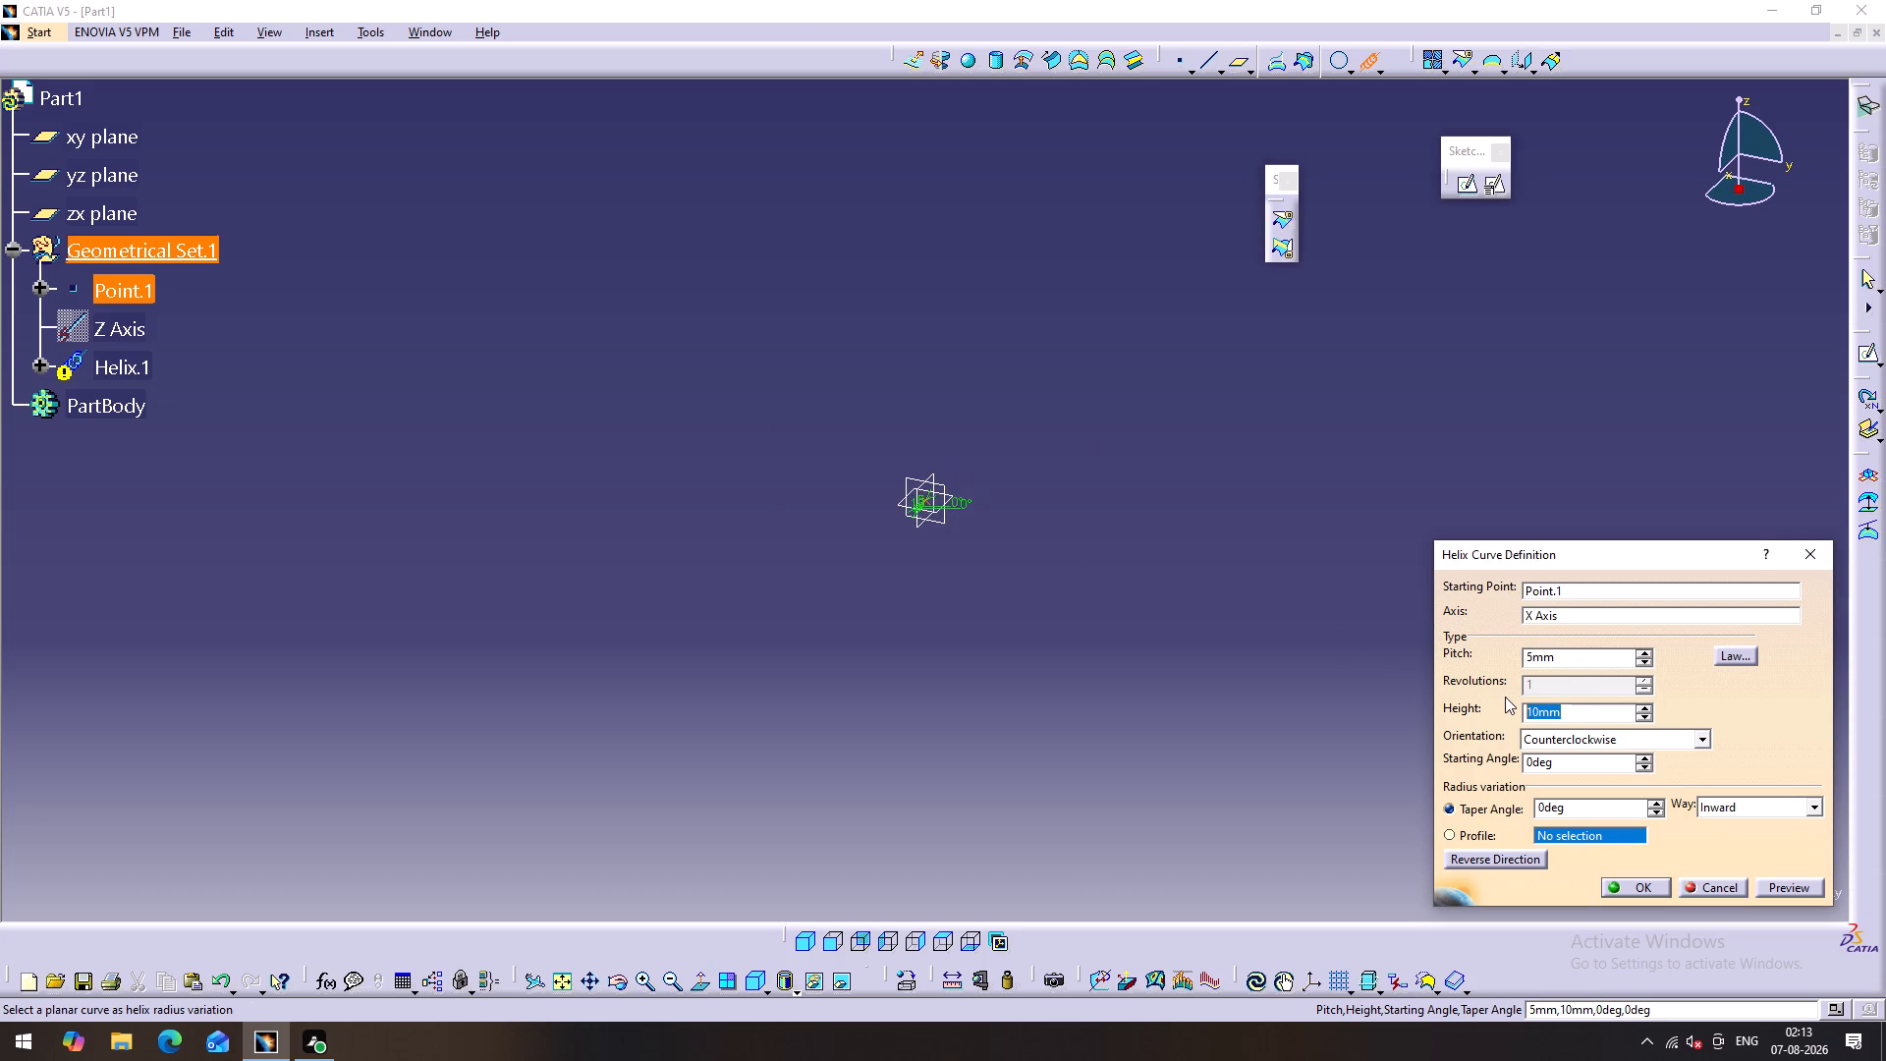
type("100")
left_click(1191, 638)
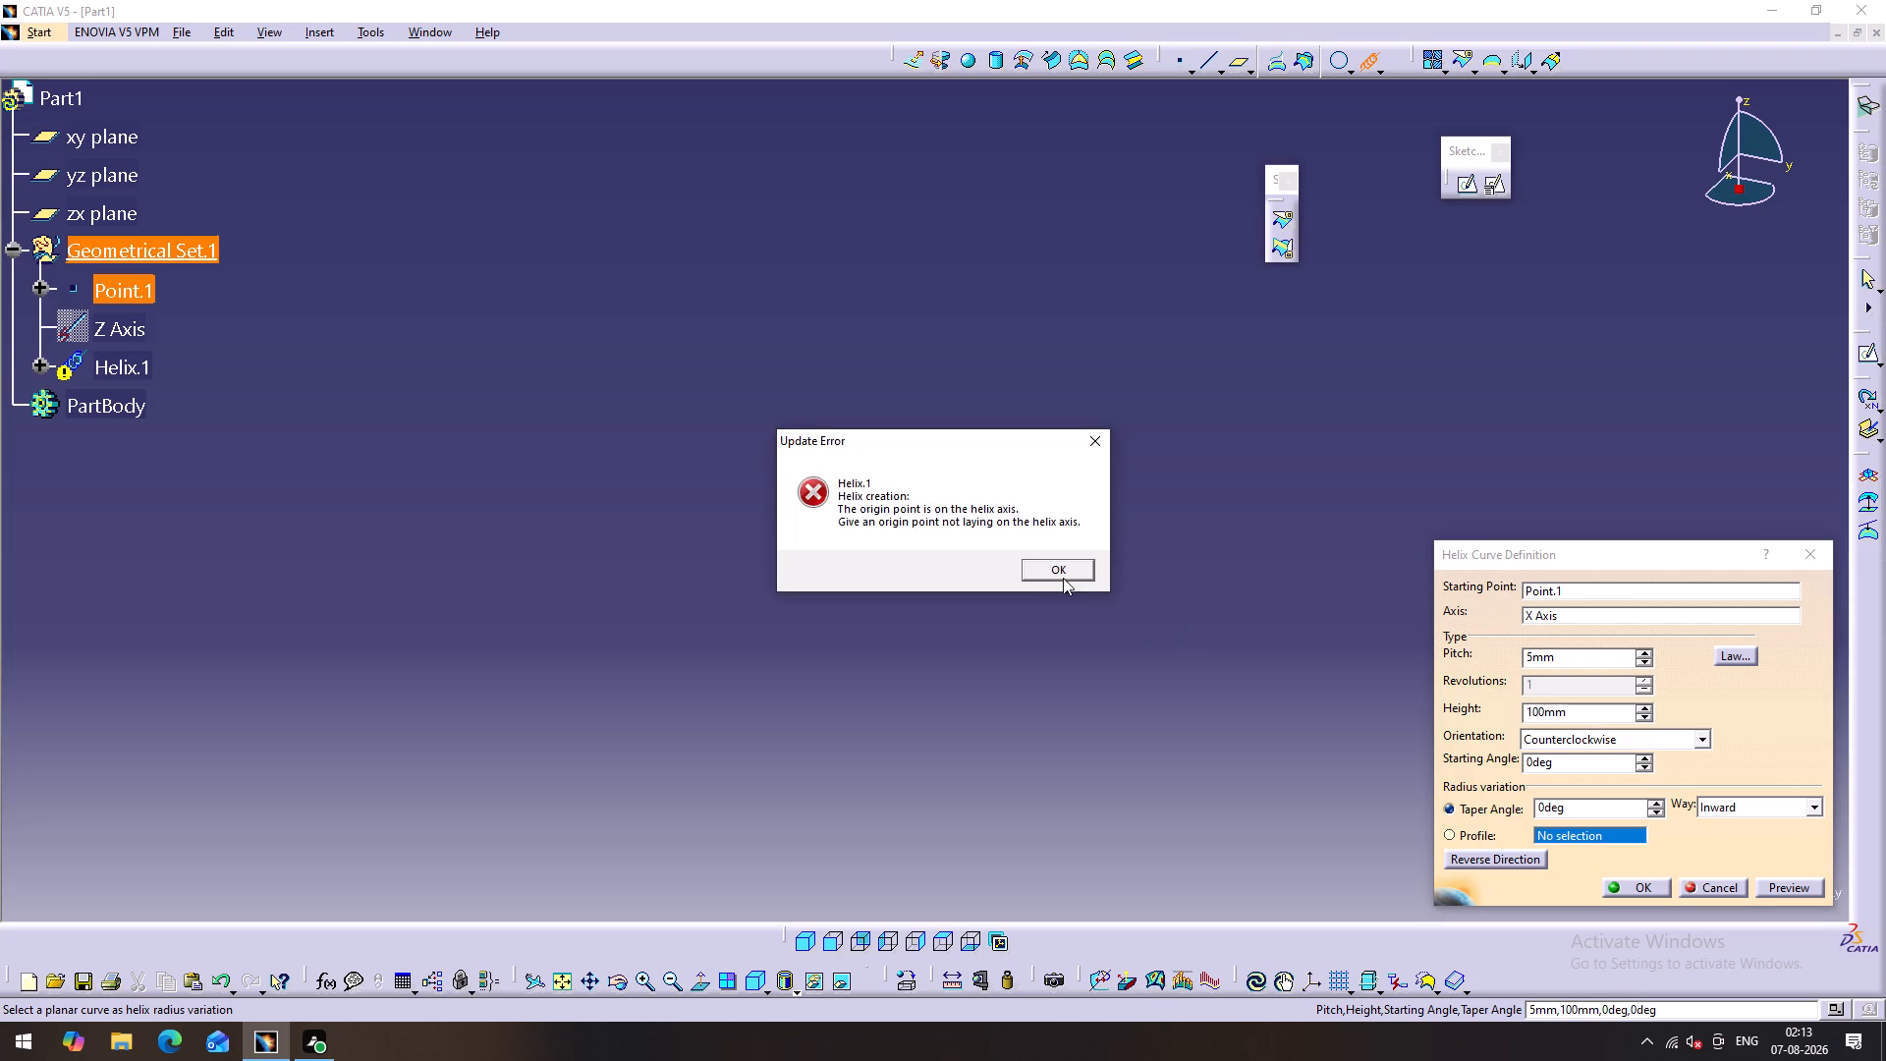
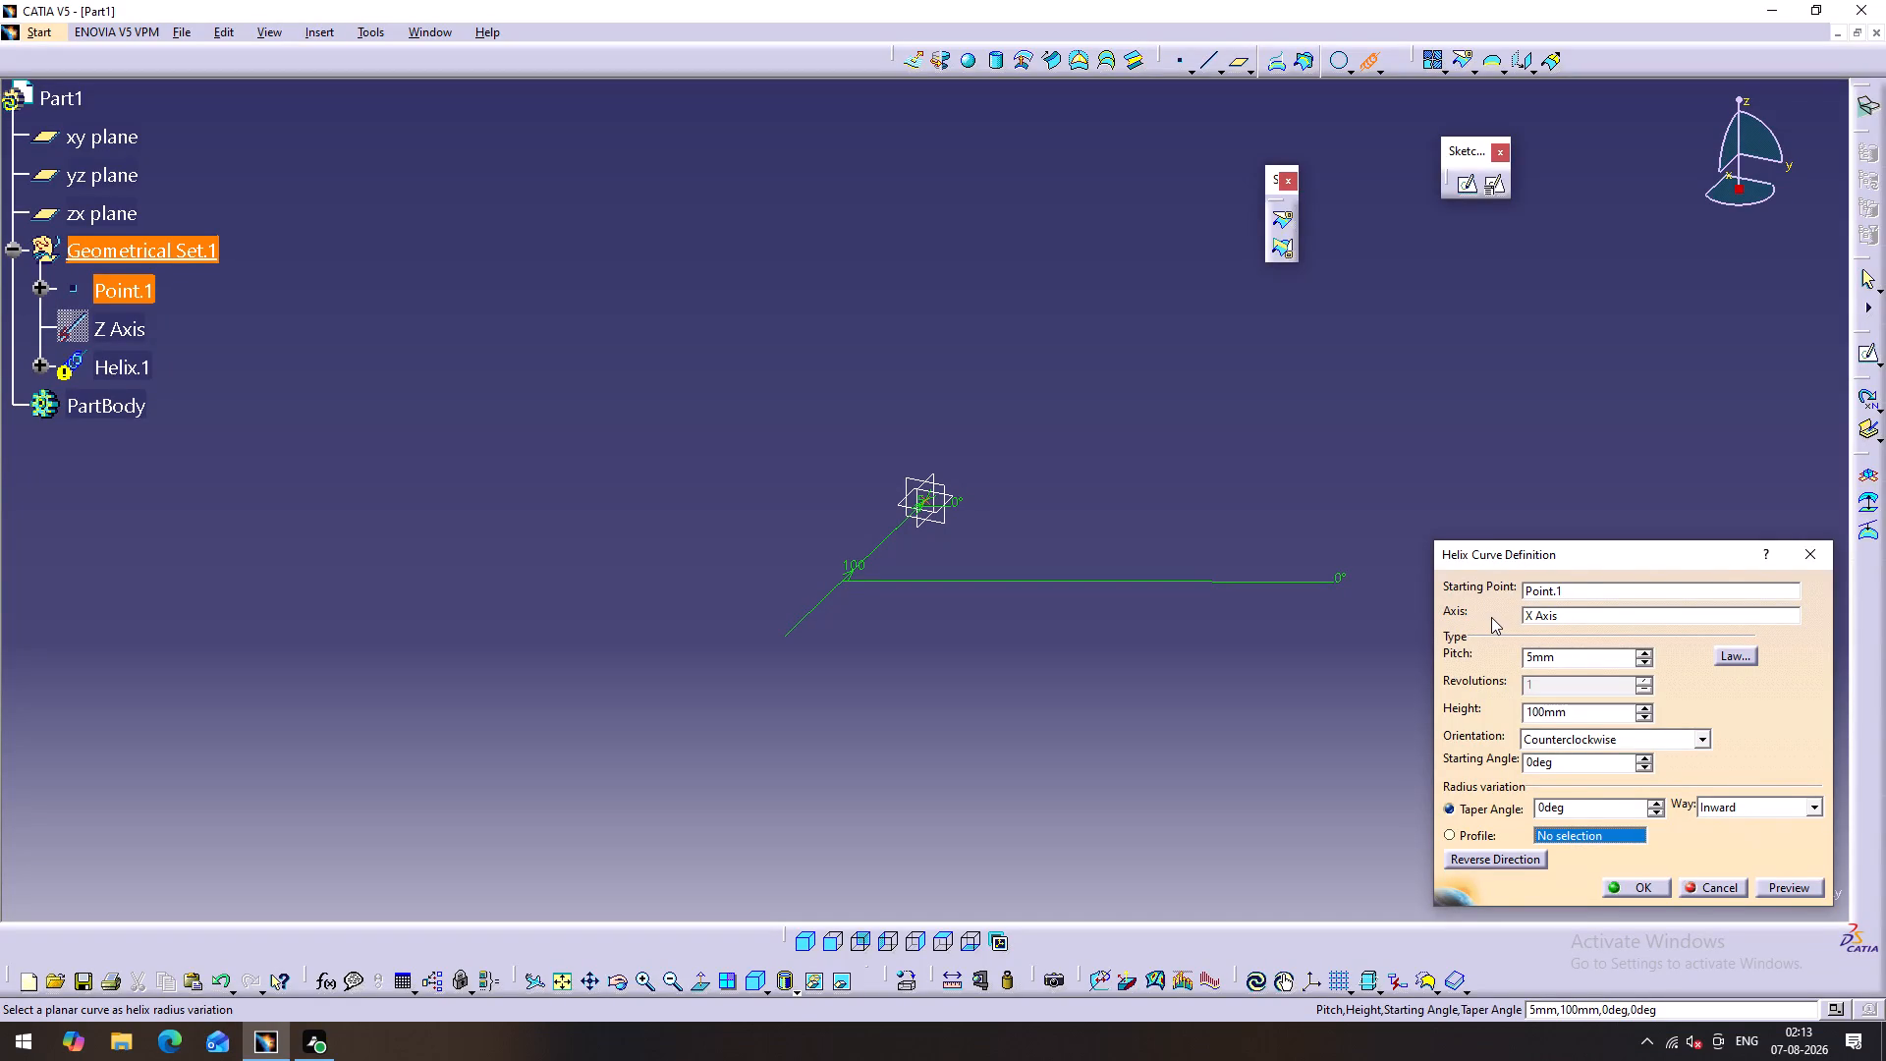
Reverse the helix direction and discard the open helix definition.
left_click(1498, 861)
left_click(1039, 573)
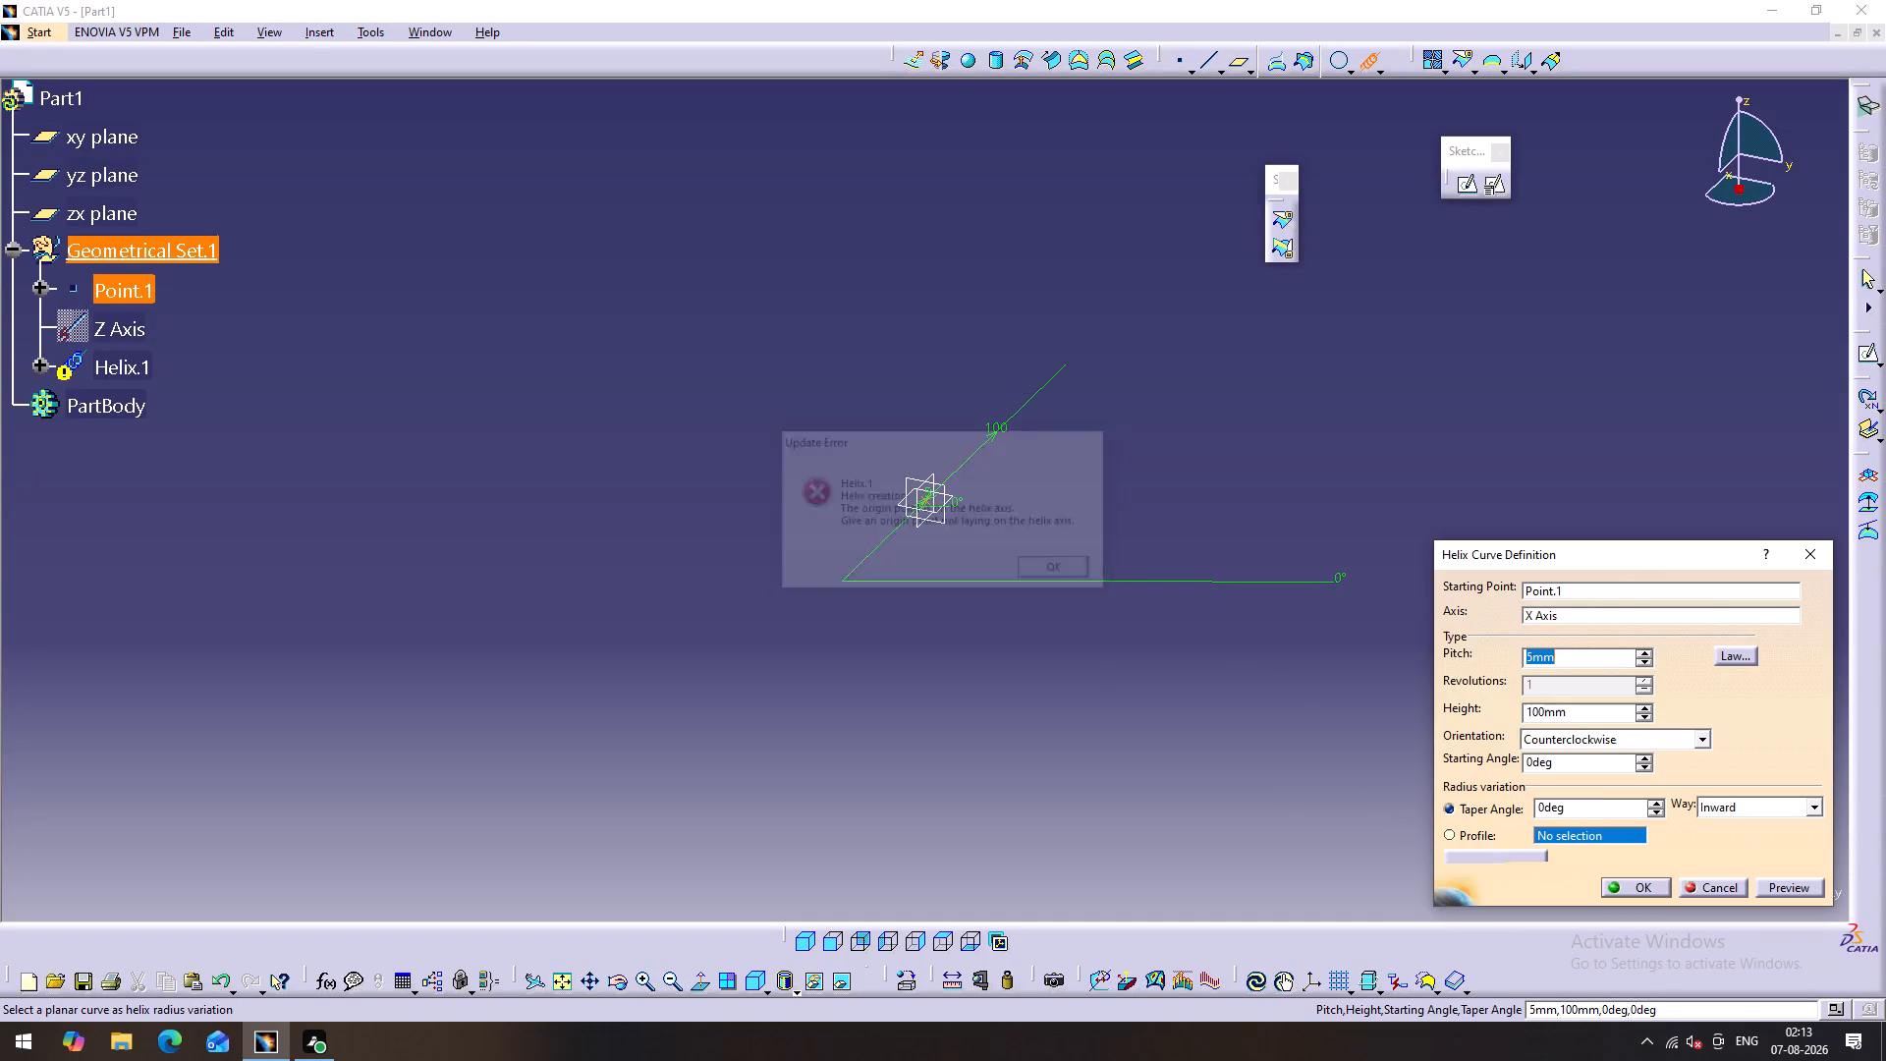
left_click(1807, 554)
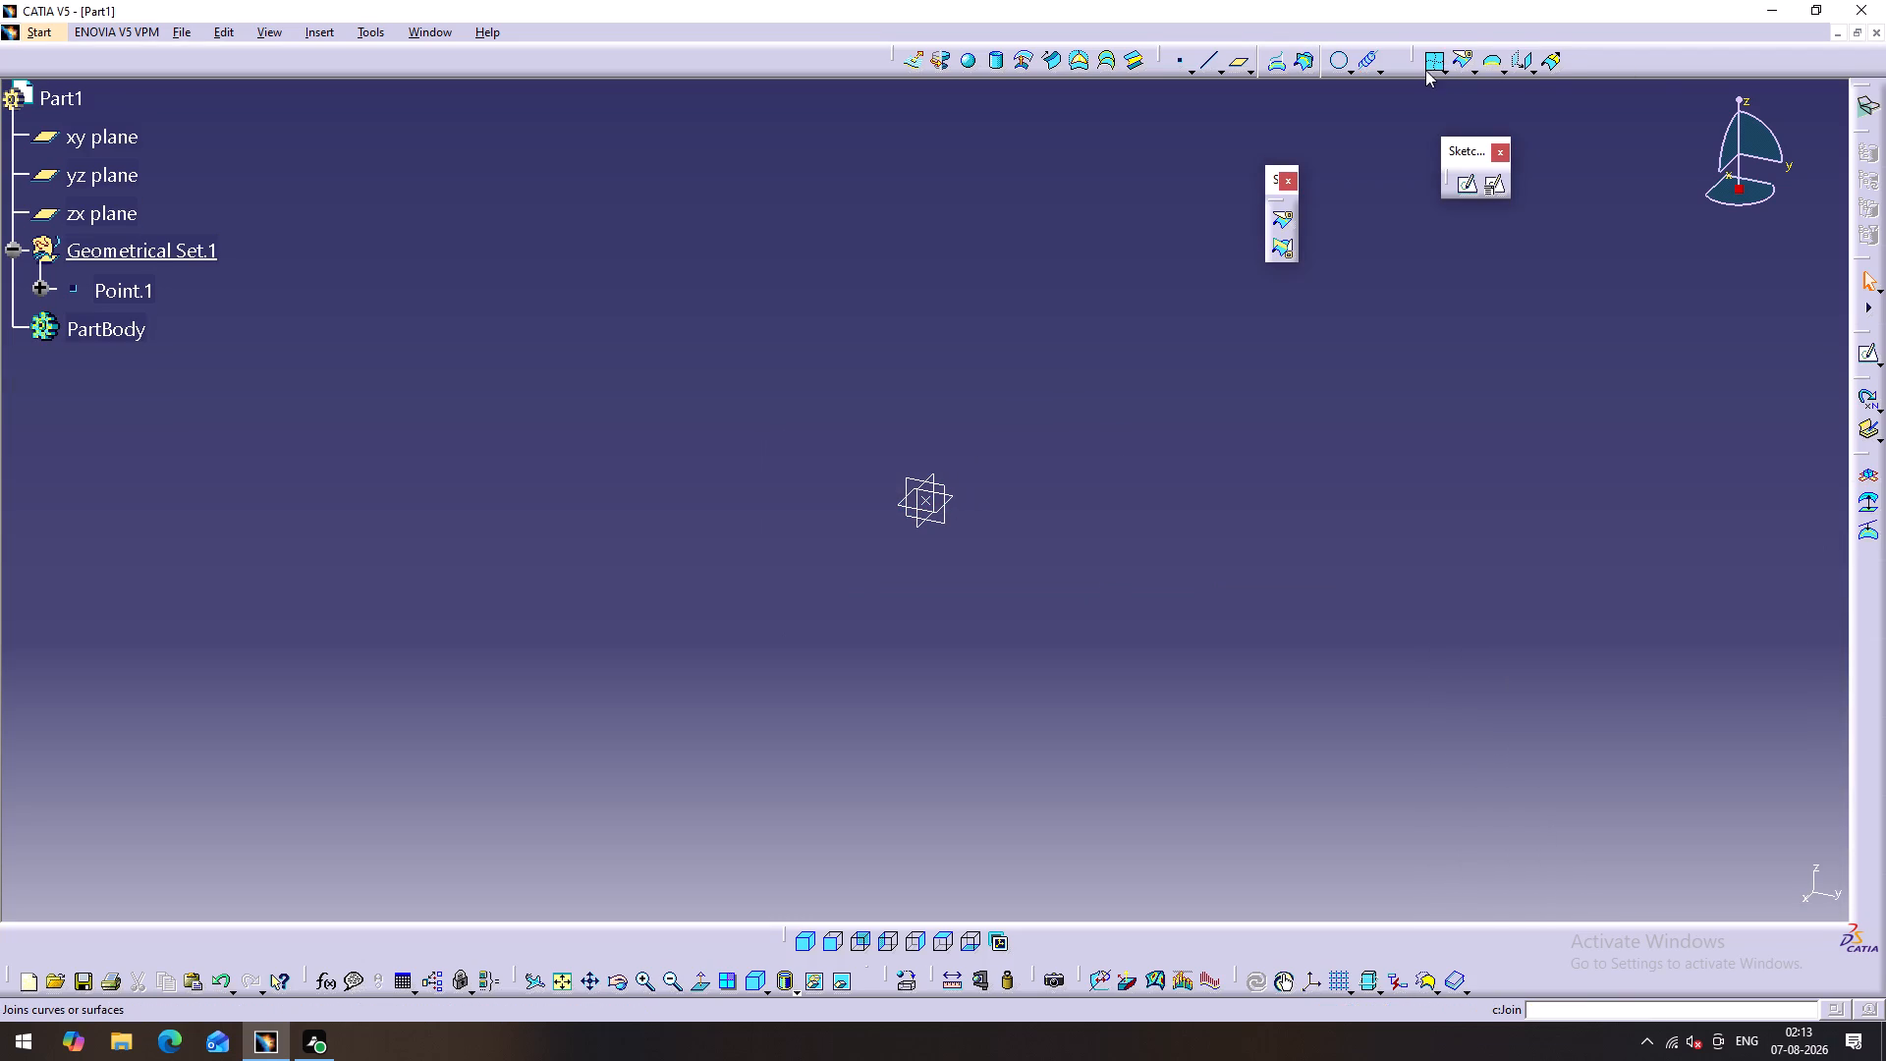
Start a new Helix curve with the point at the origin as starting point and the X axis as its axis.
left_click(1364, 59)
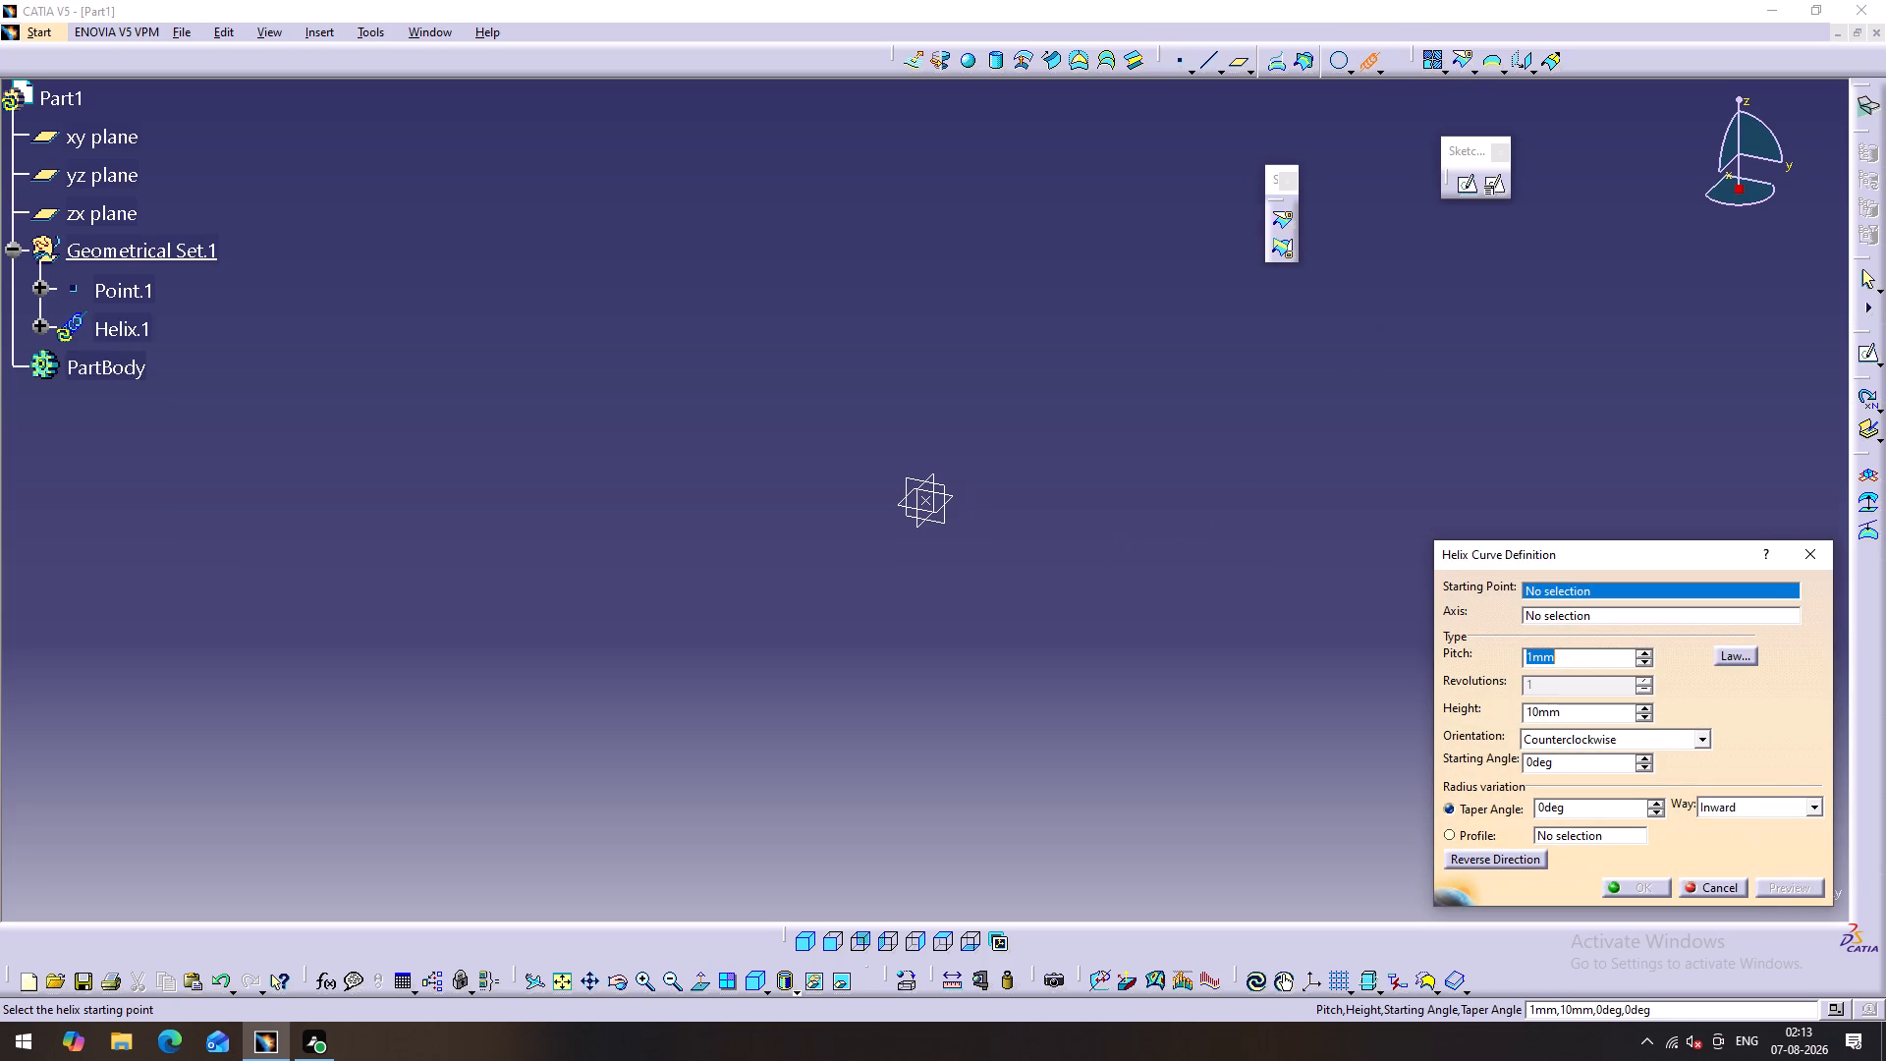
left_click(926, 498)
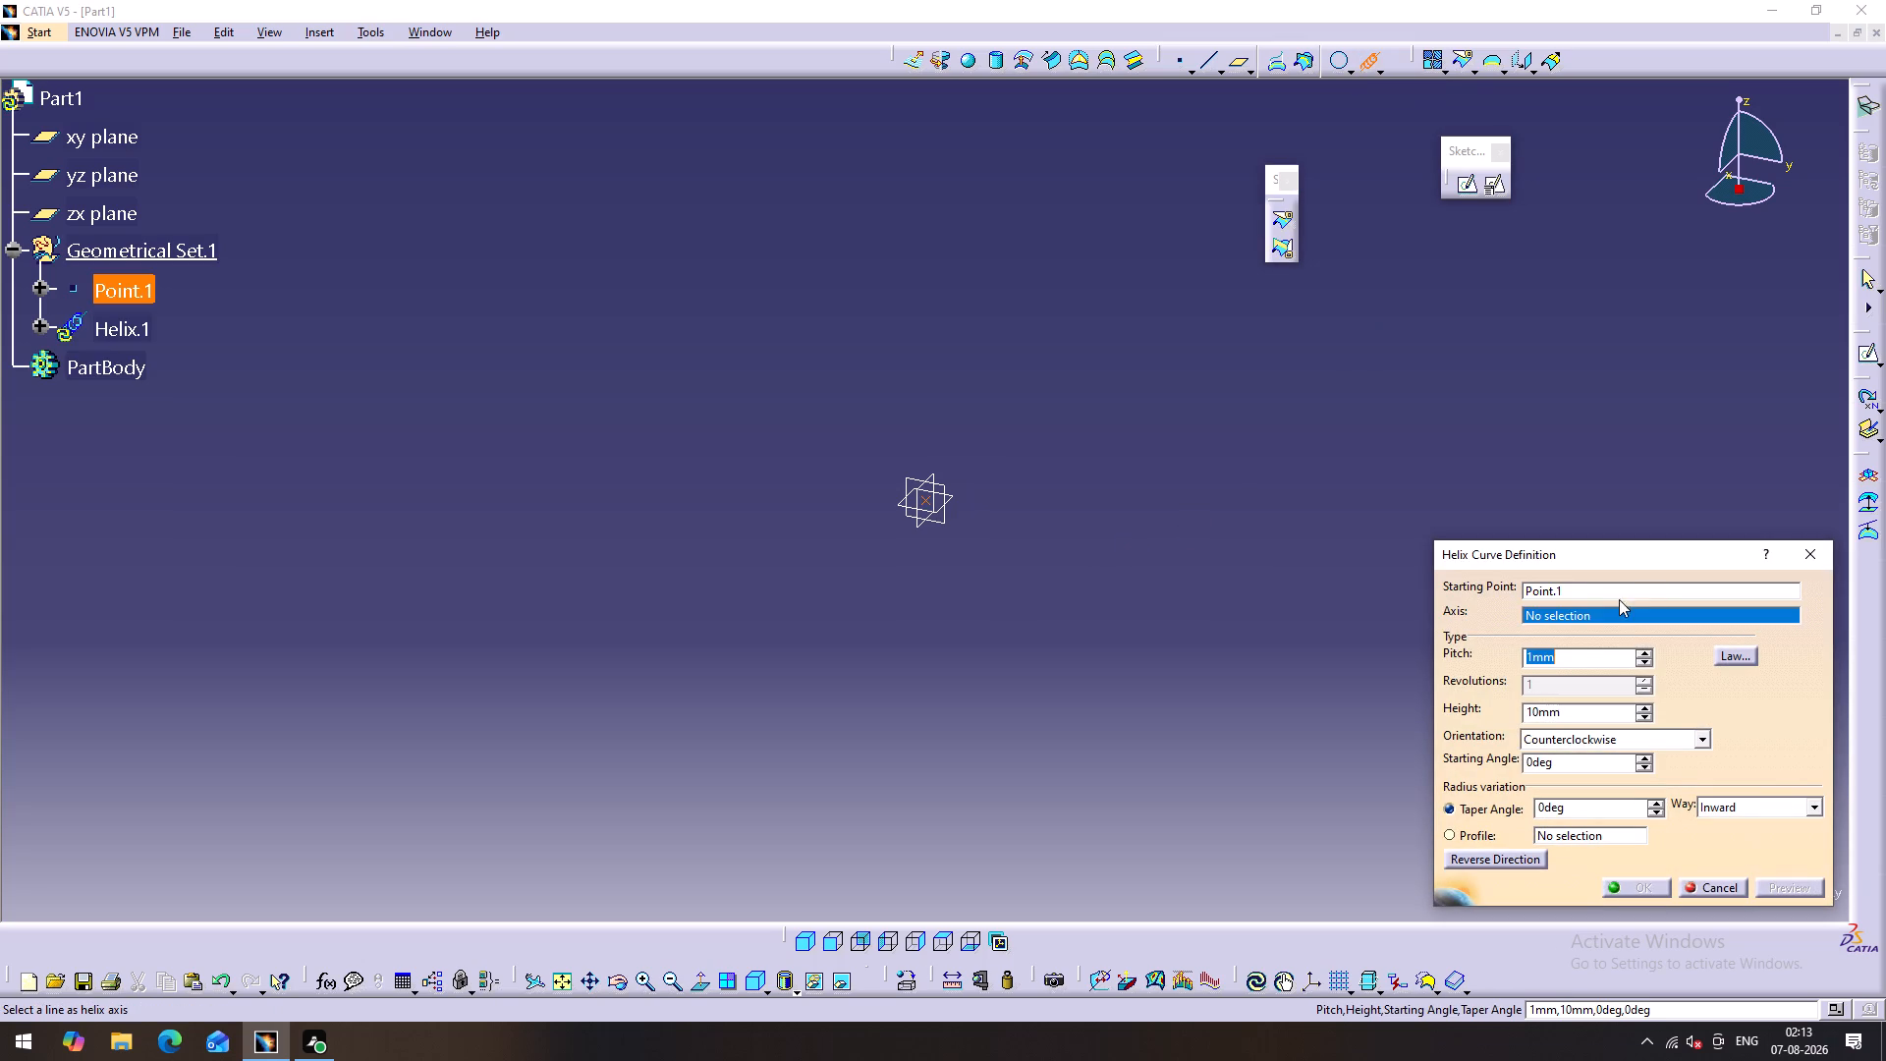
right_click(1584, 612)
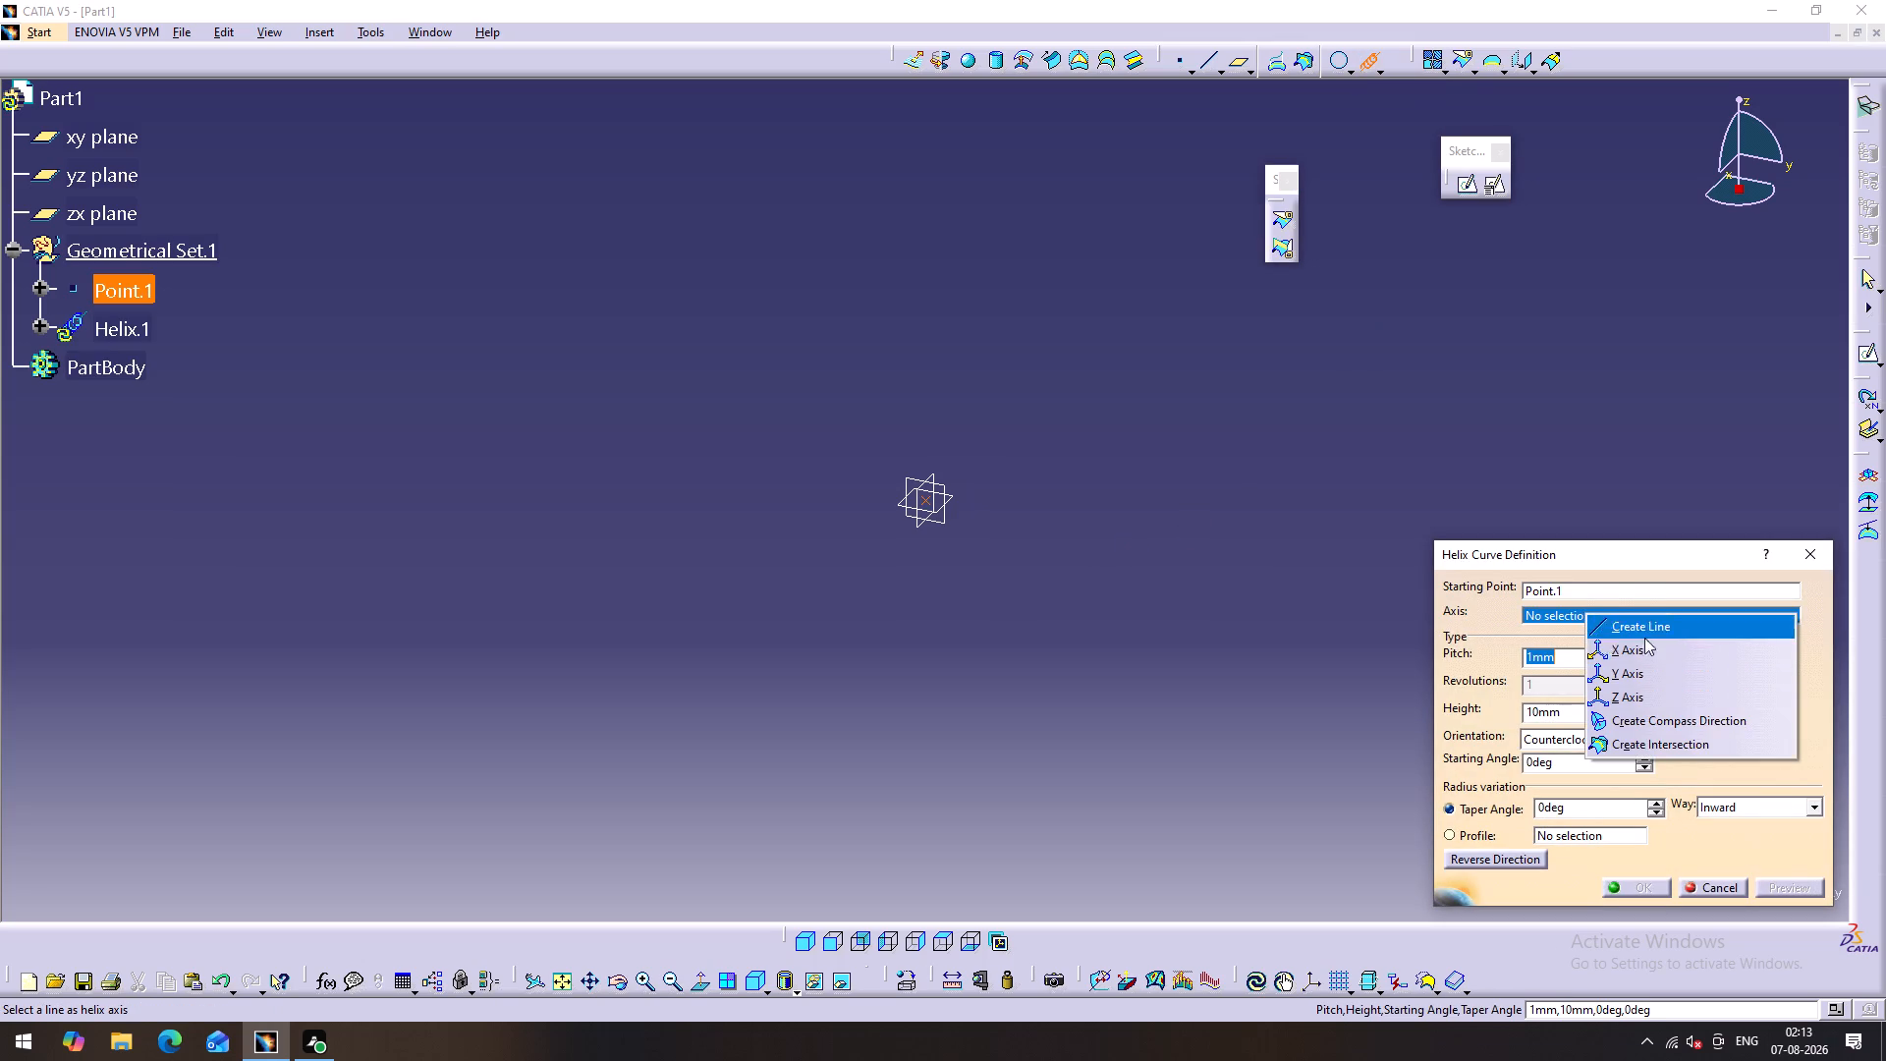
left_click(1632, 651)
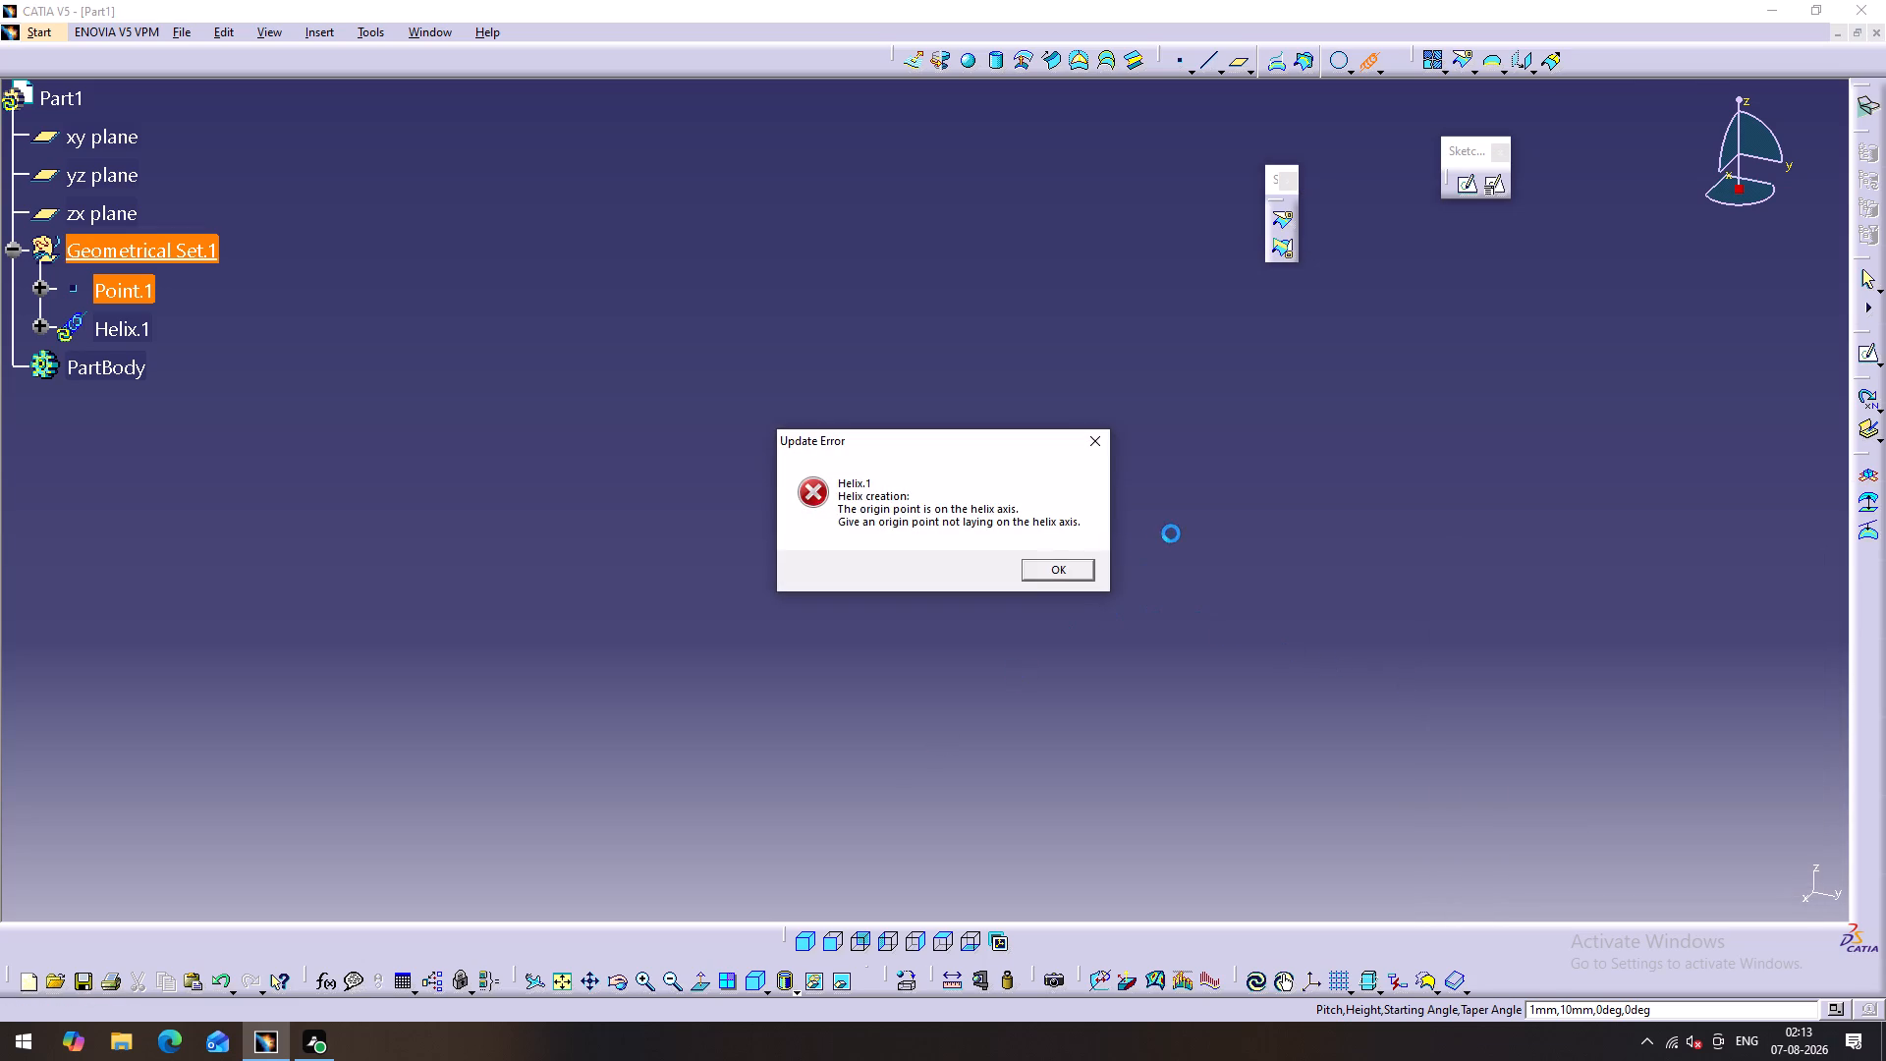
left_click(1049, 564)
Change the helix axis to the Z axis.
right_click(1578, 615)
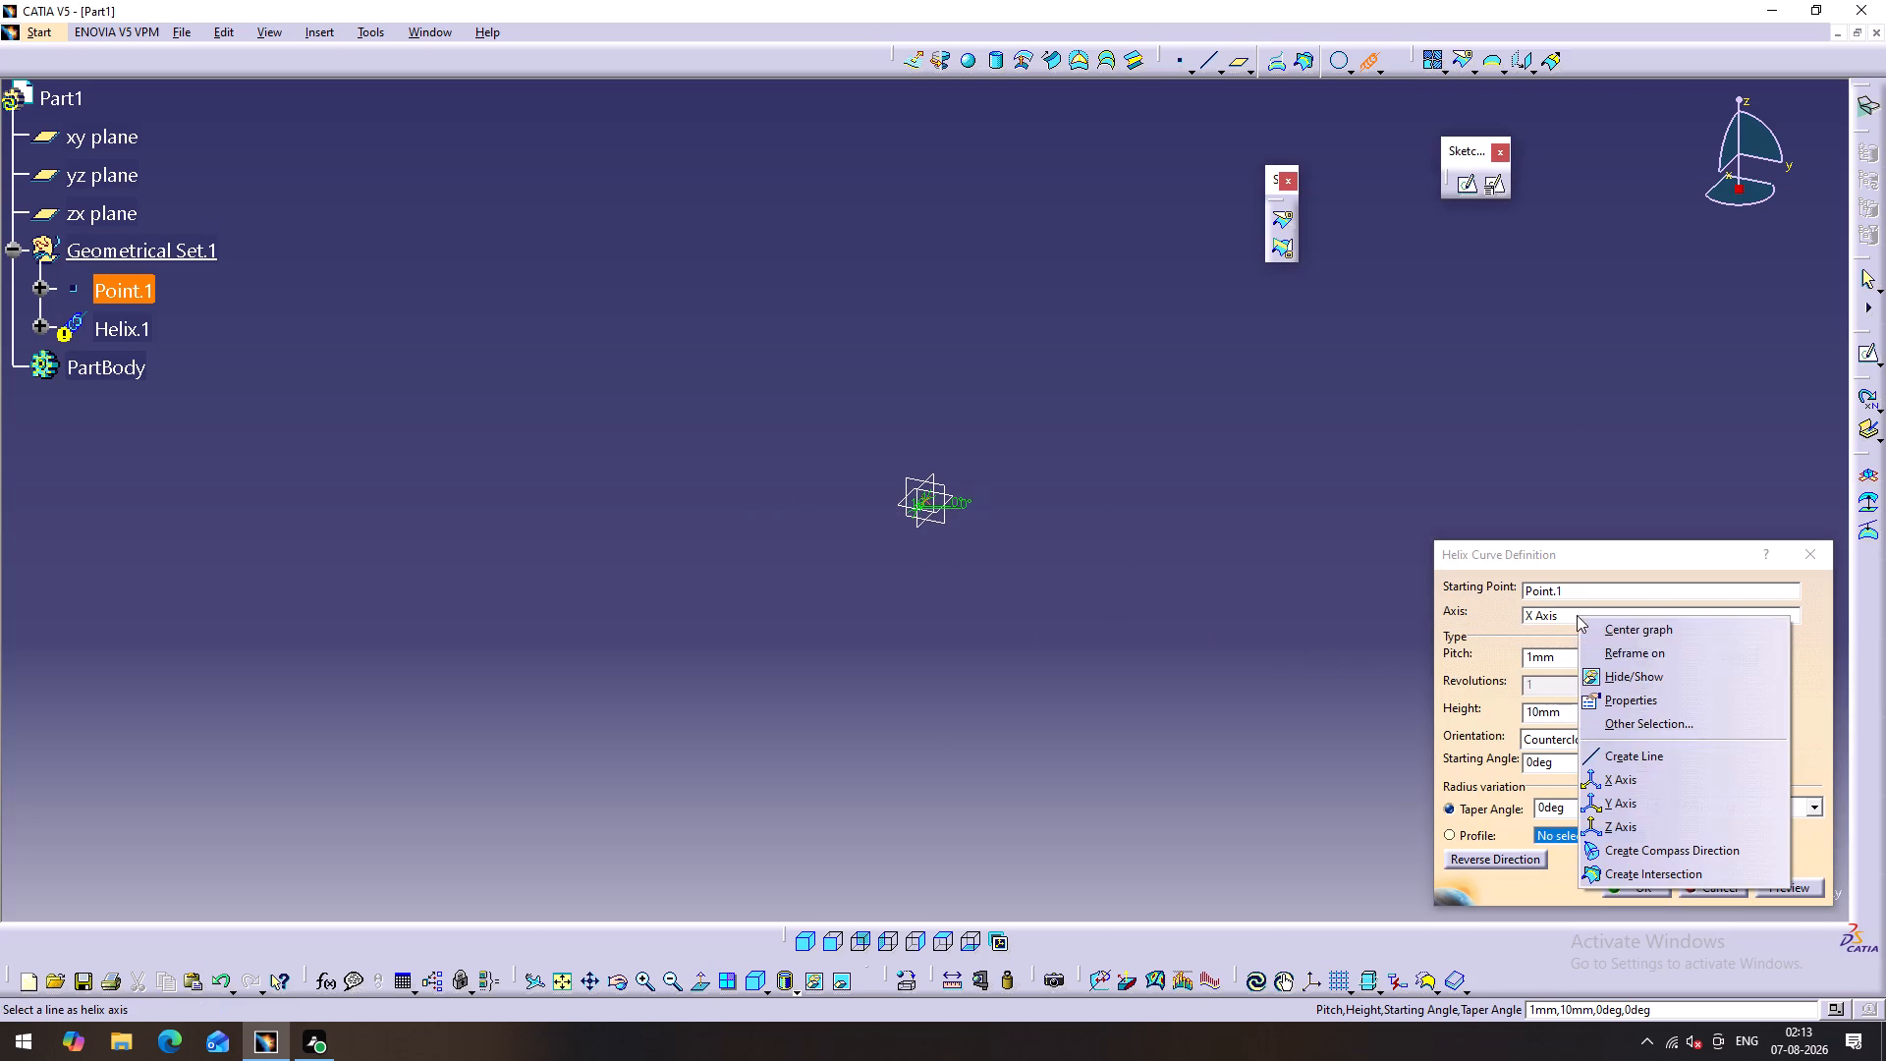
left_click(1612, 832)
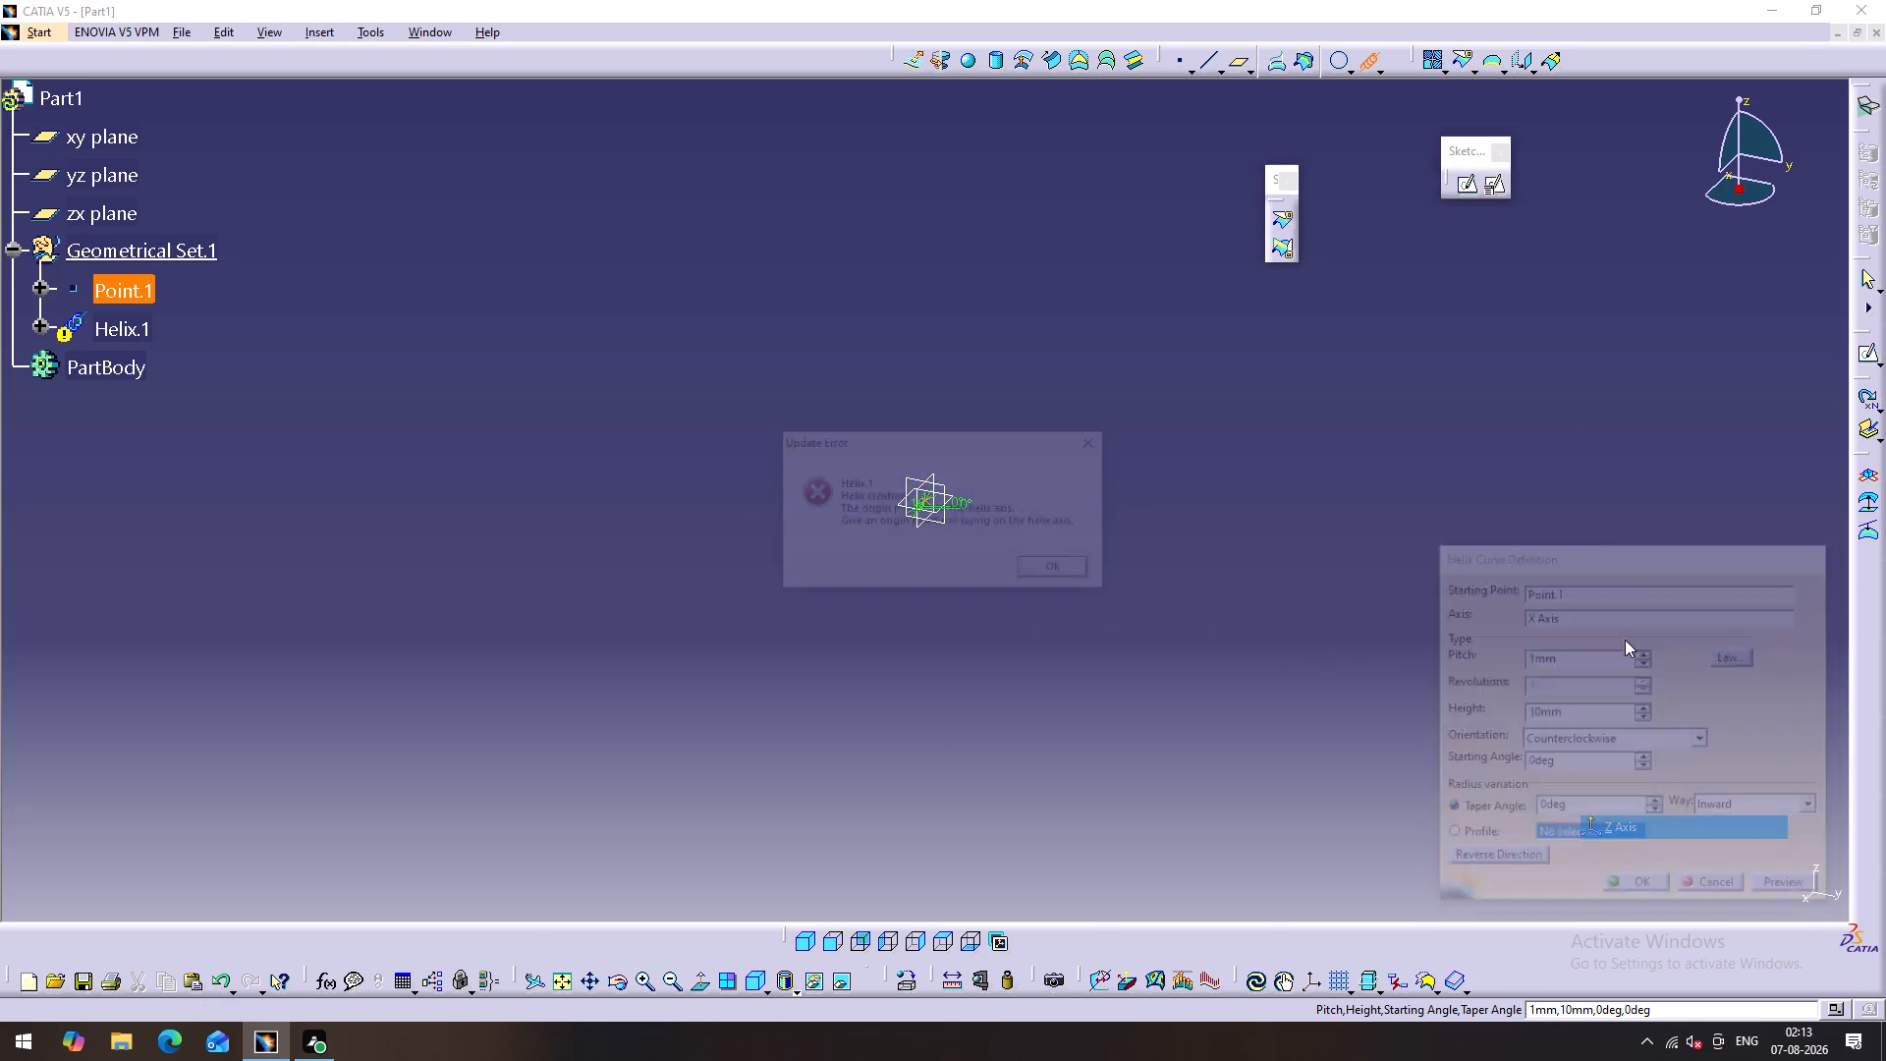
left_click(1046, 573)
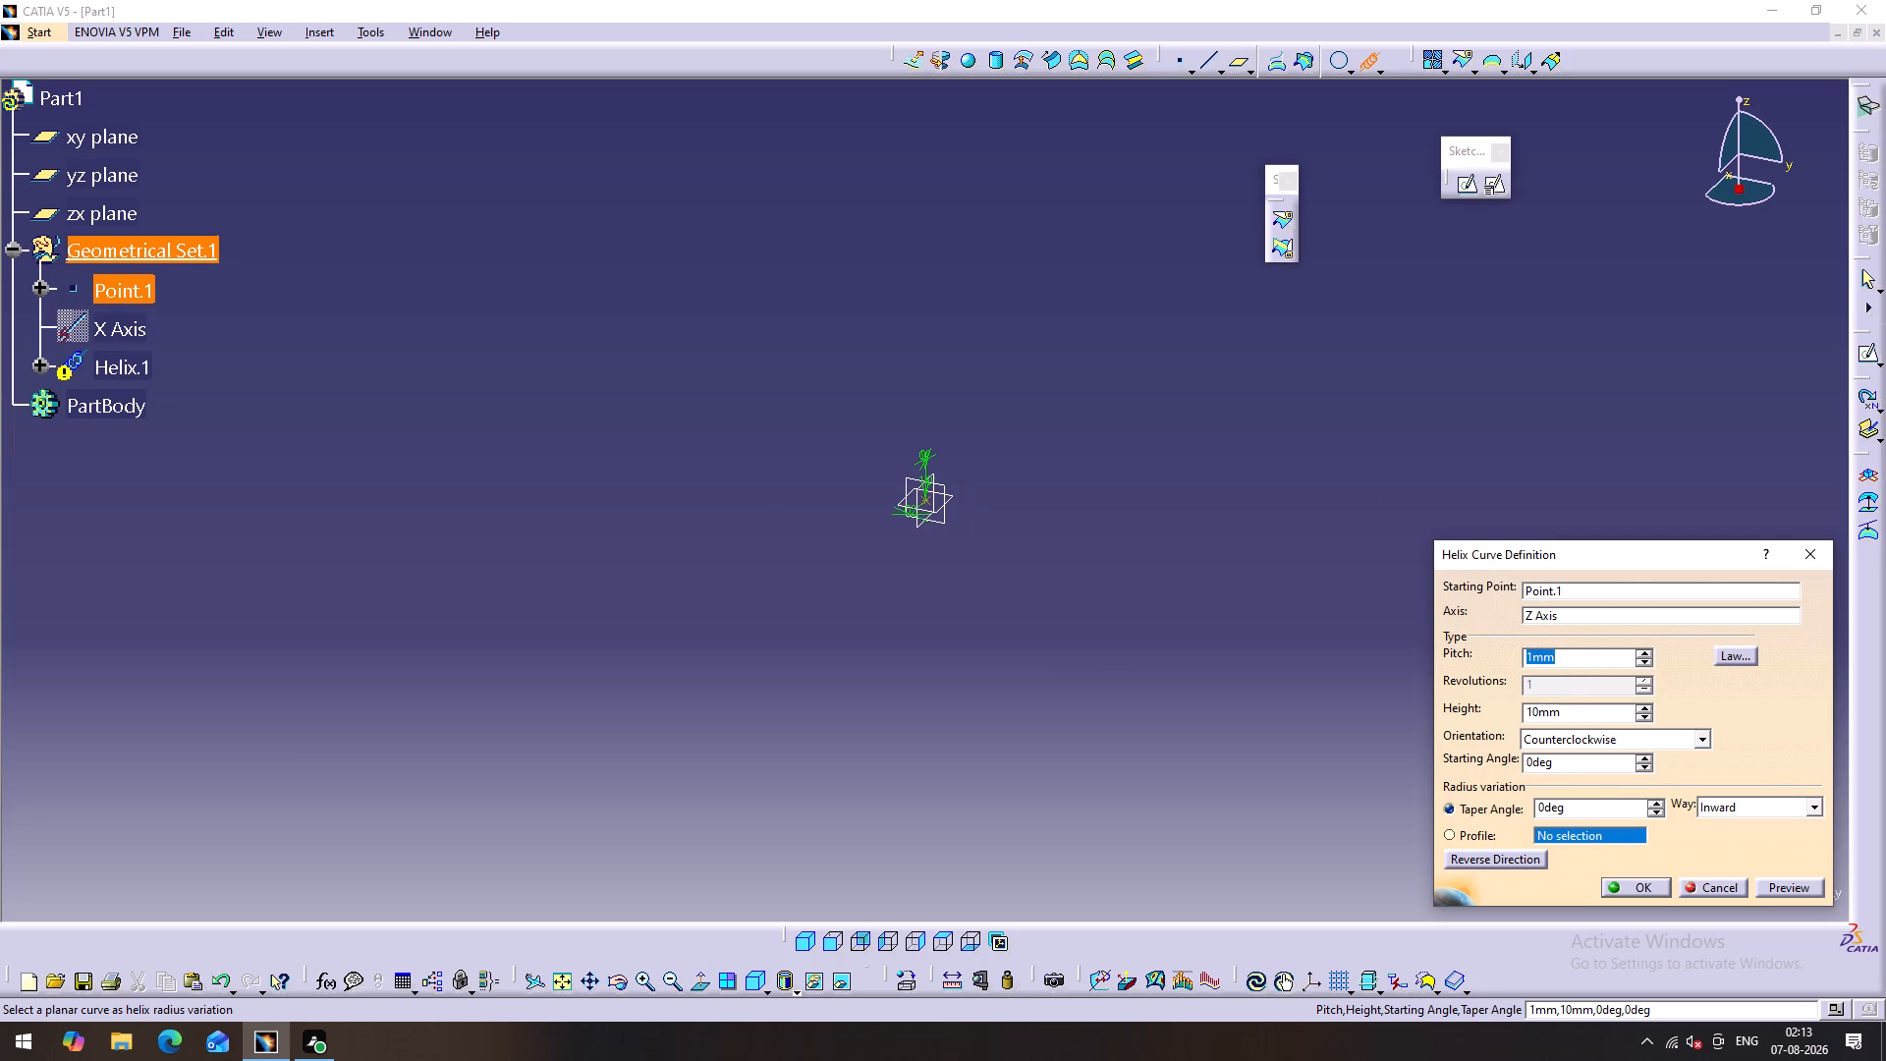
Set the helix pitch to 5 mm and its height to 100 mm.
left_click_drag(1582, 661, 1514, 661)
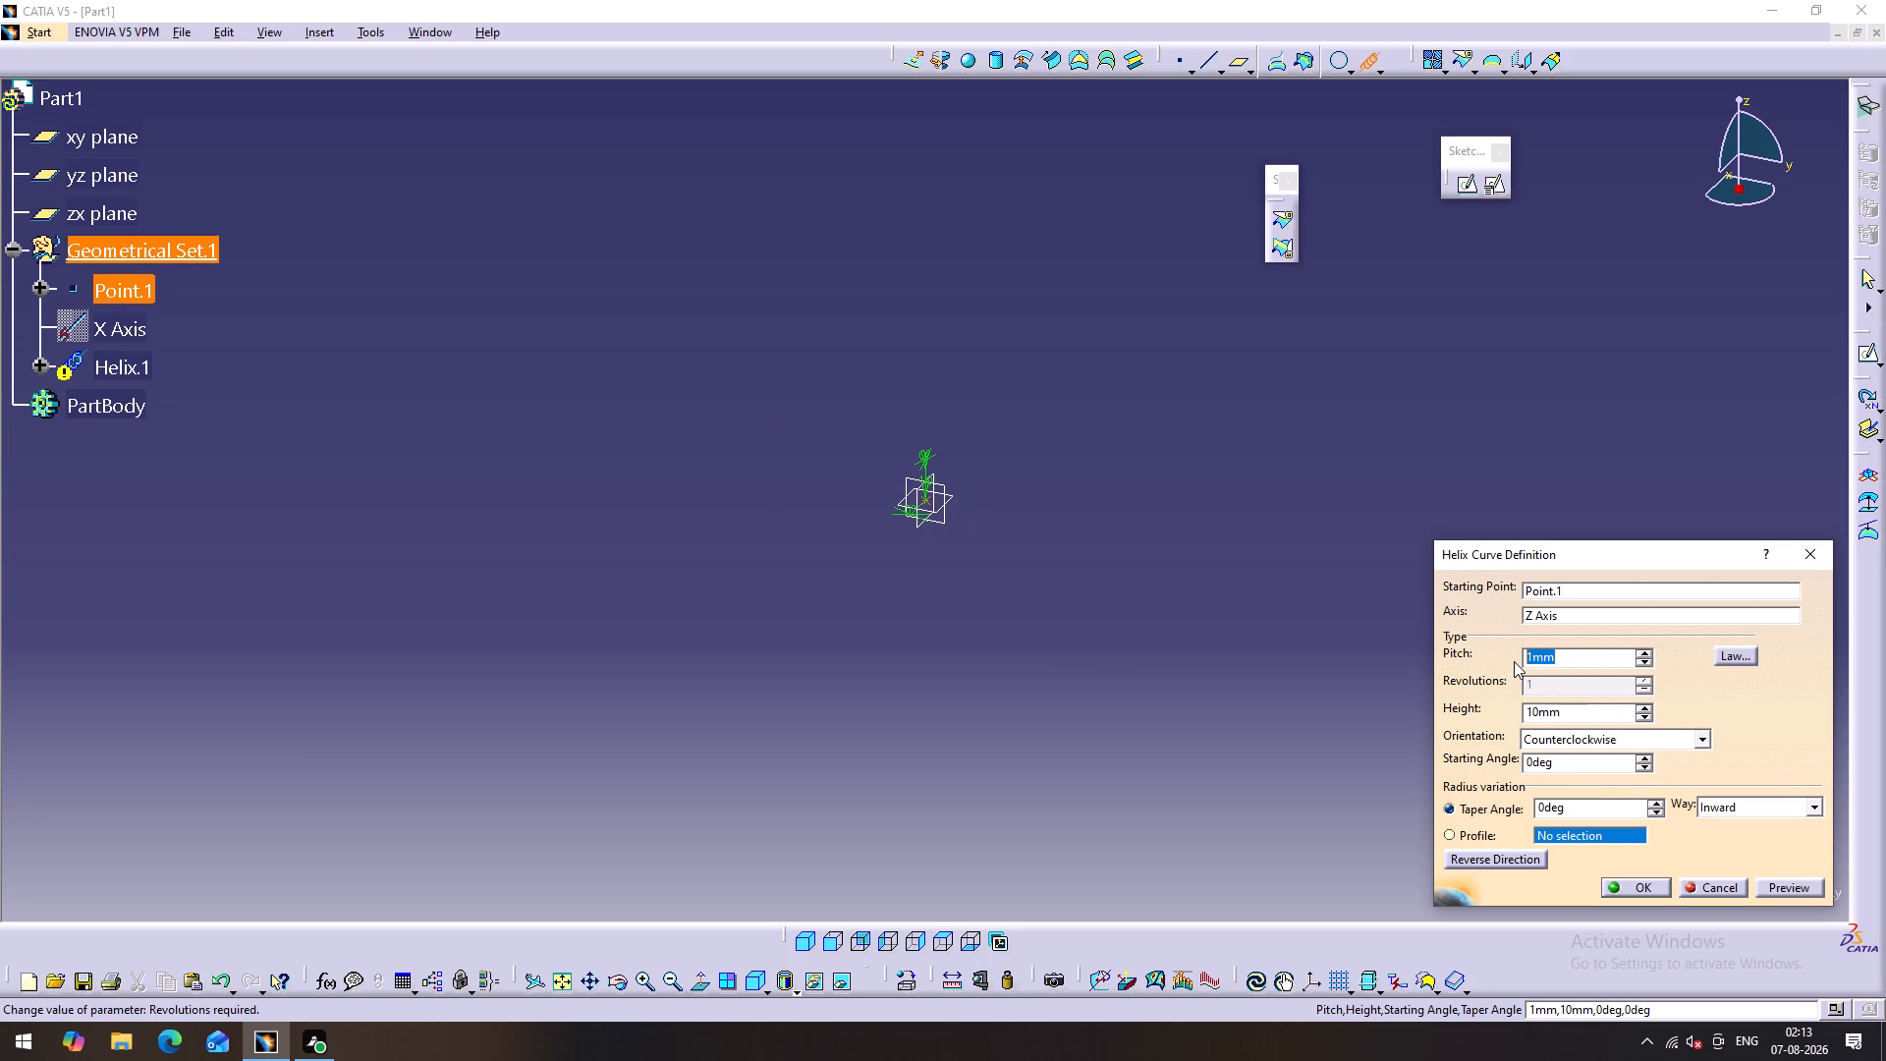
key("5")
key("Return")
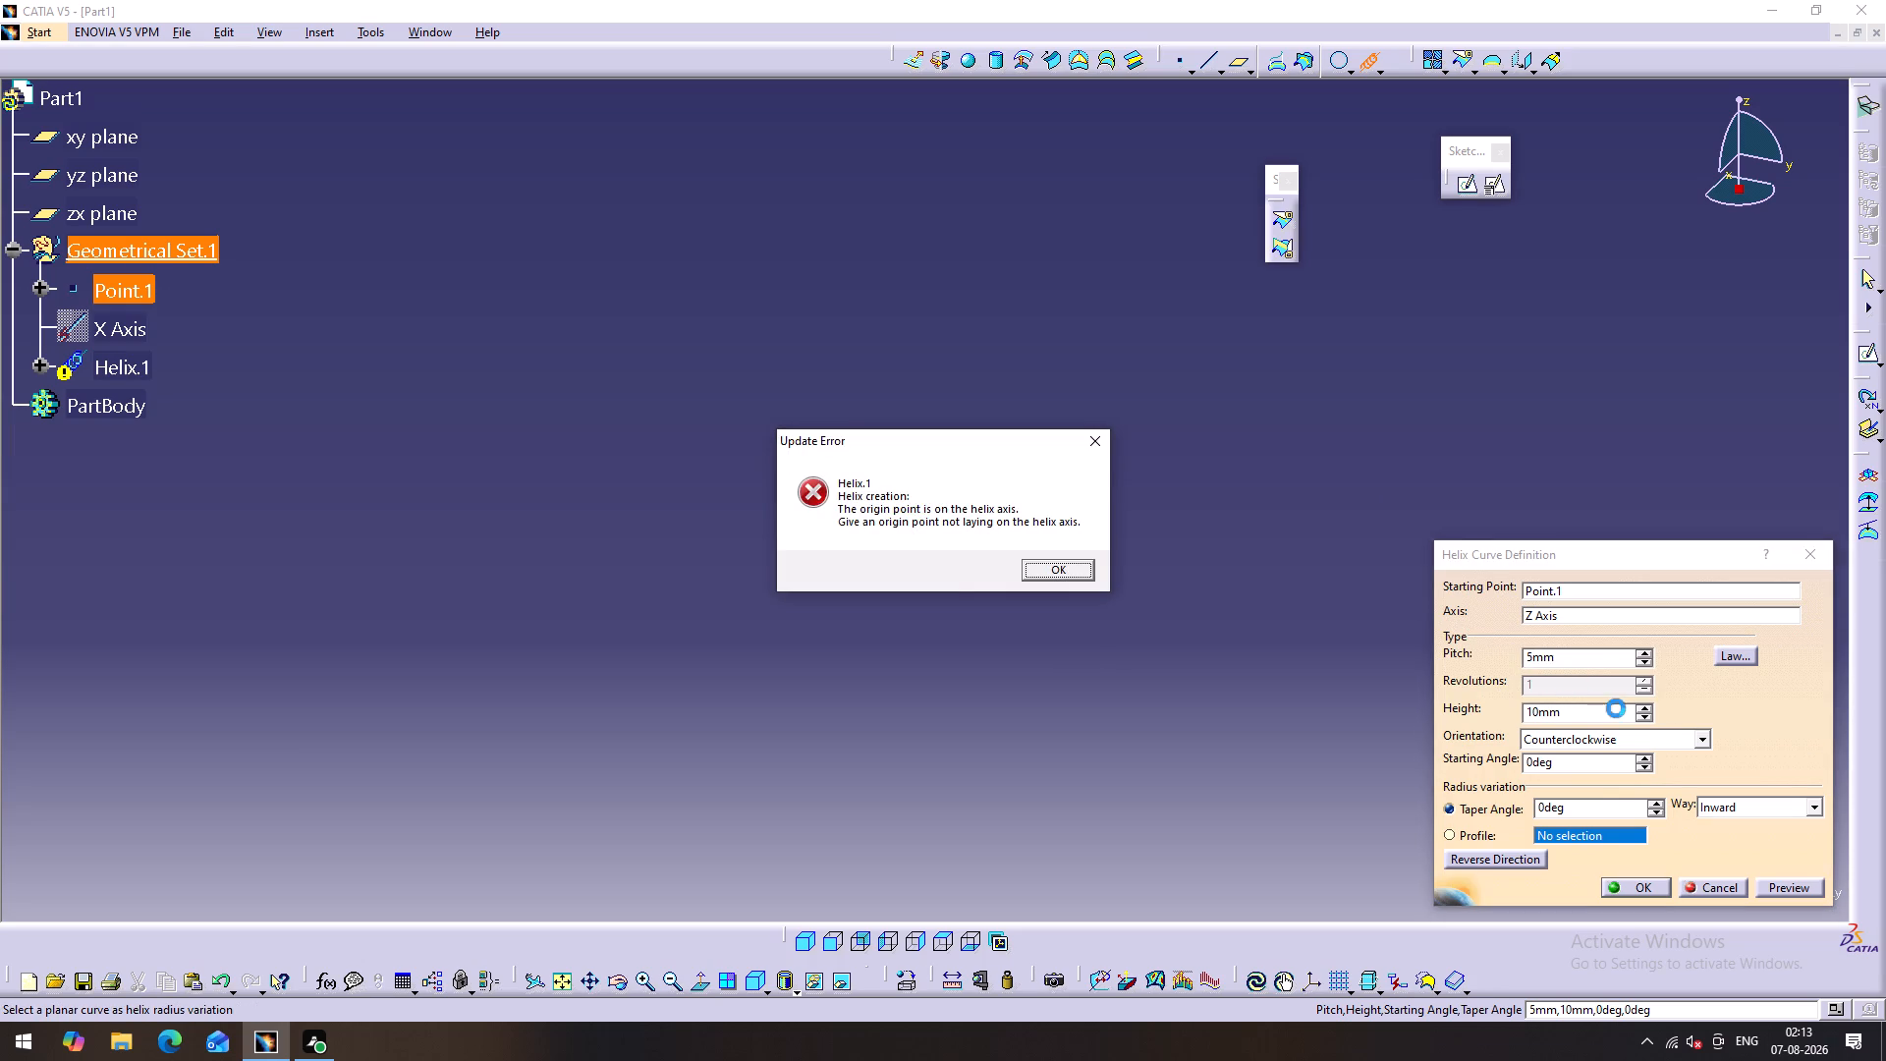
left_click(1059, 566)
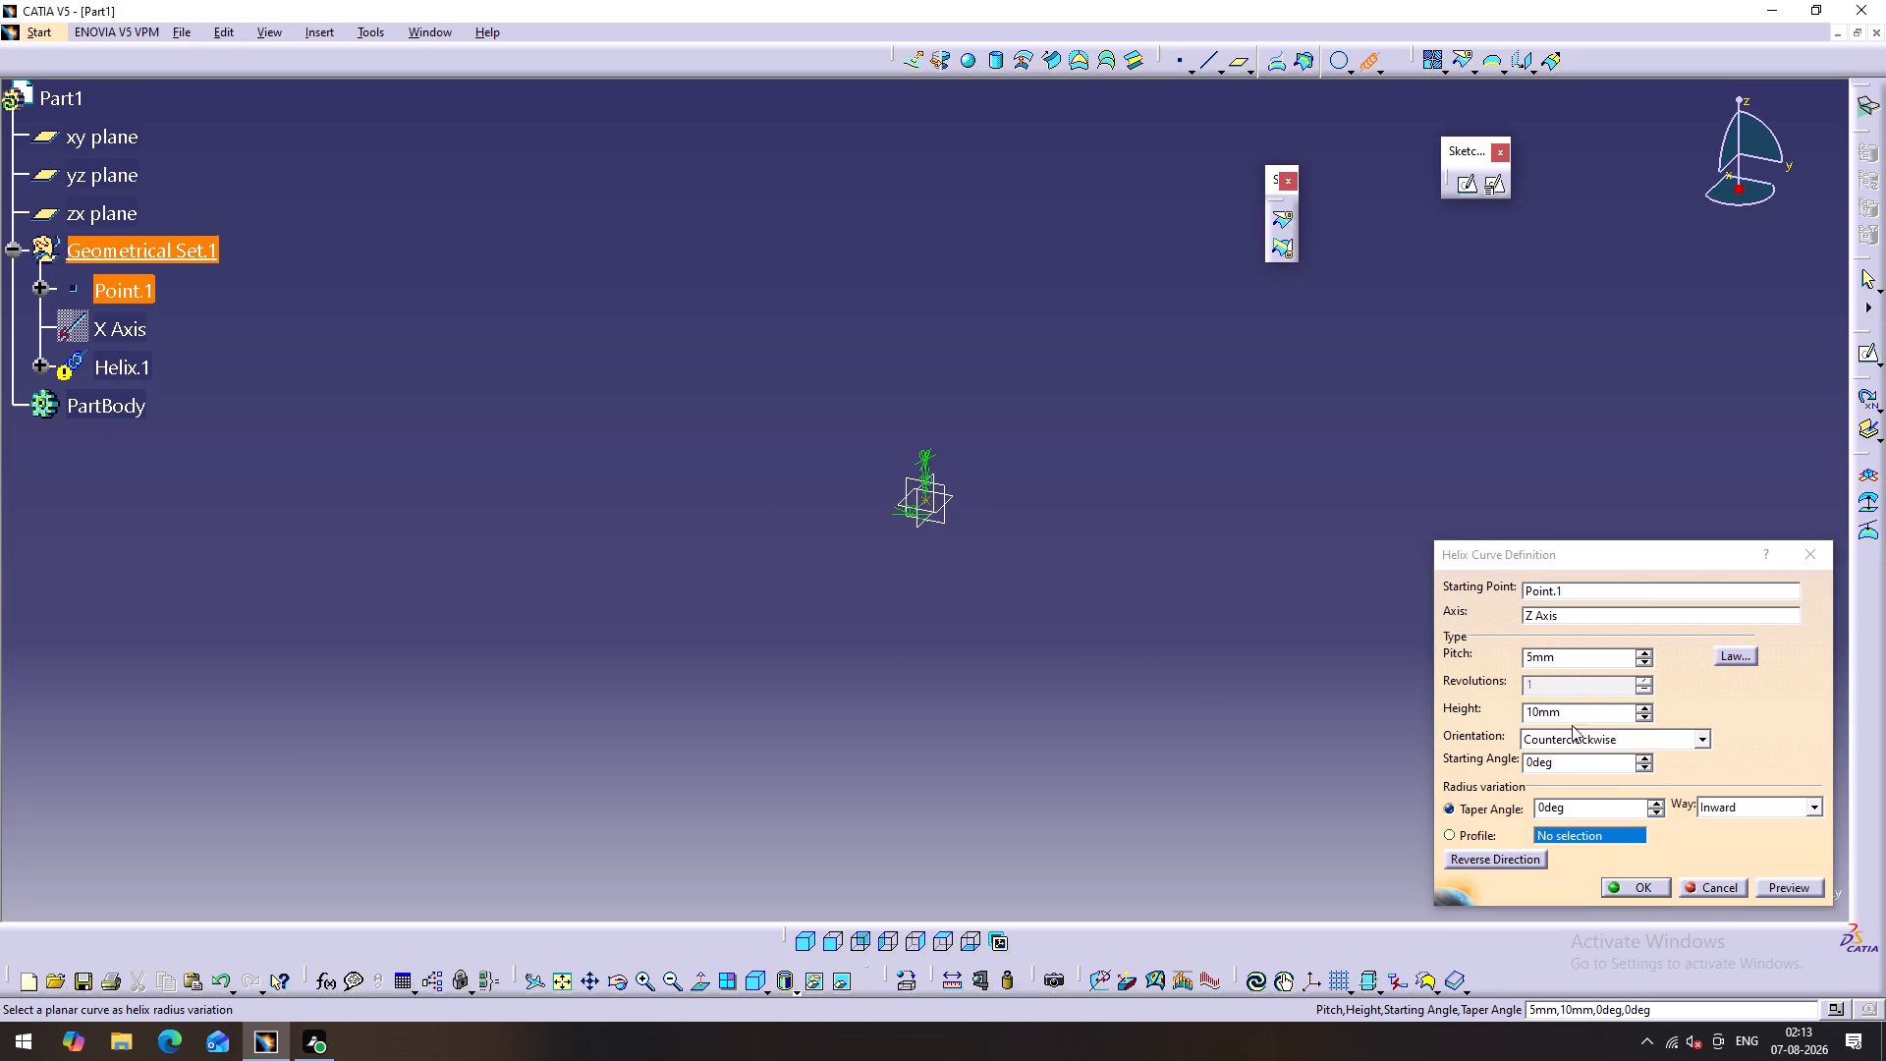
left_click_drag(1513, 709, 1458, 709)
left_click_drag(1570, 709, 1493, 710)
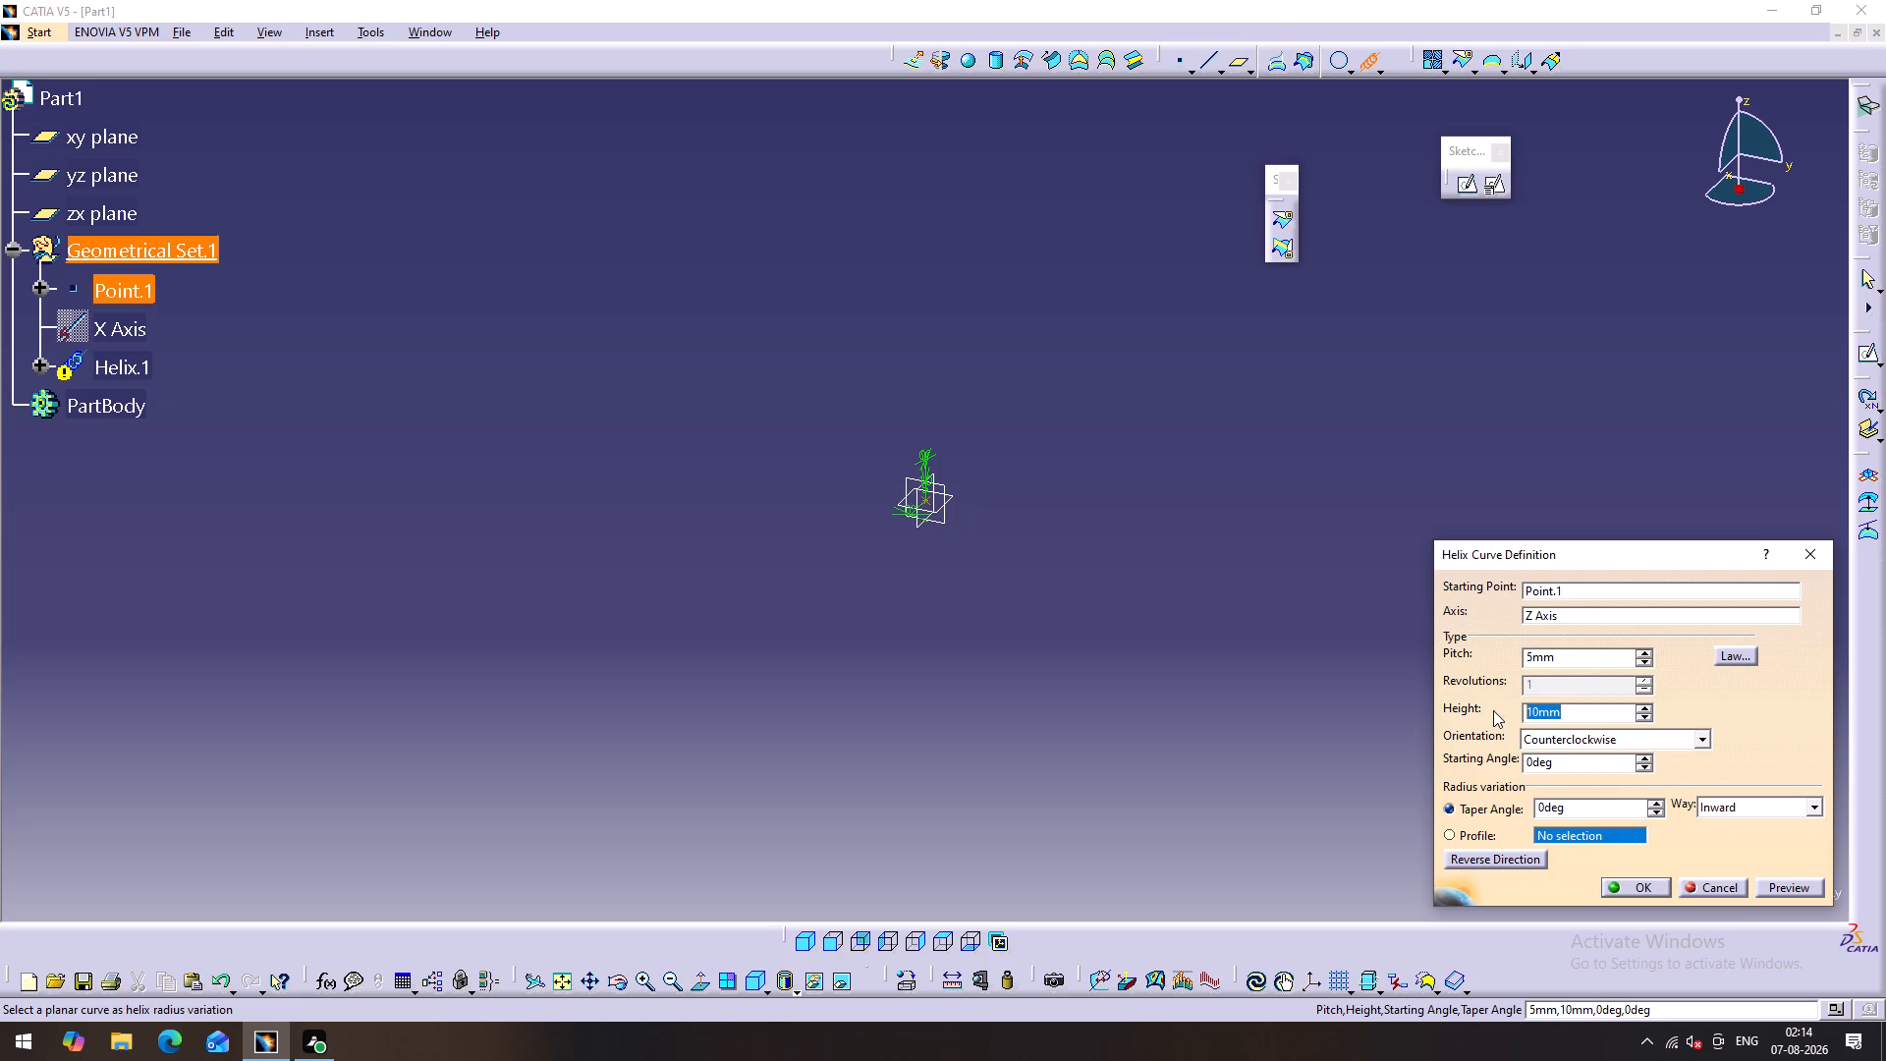
type("100")
left_click(1200, 691)
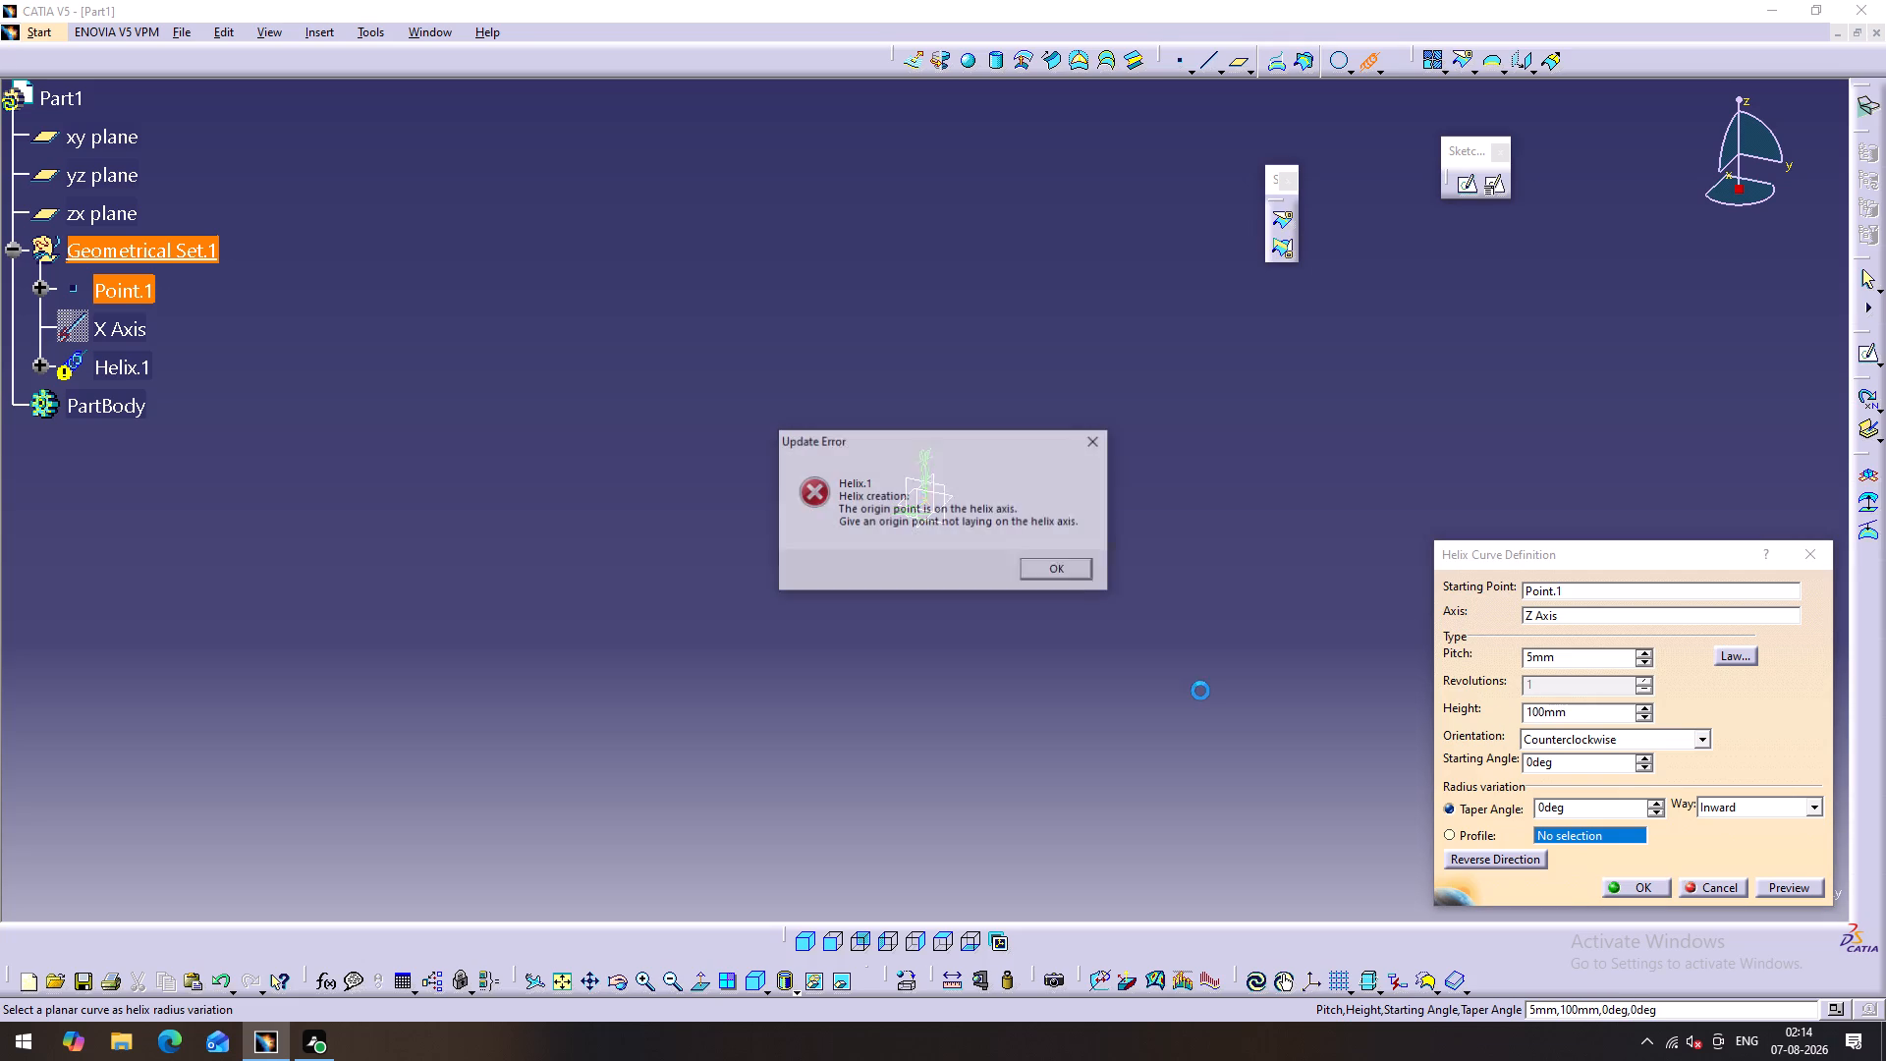
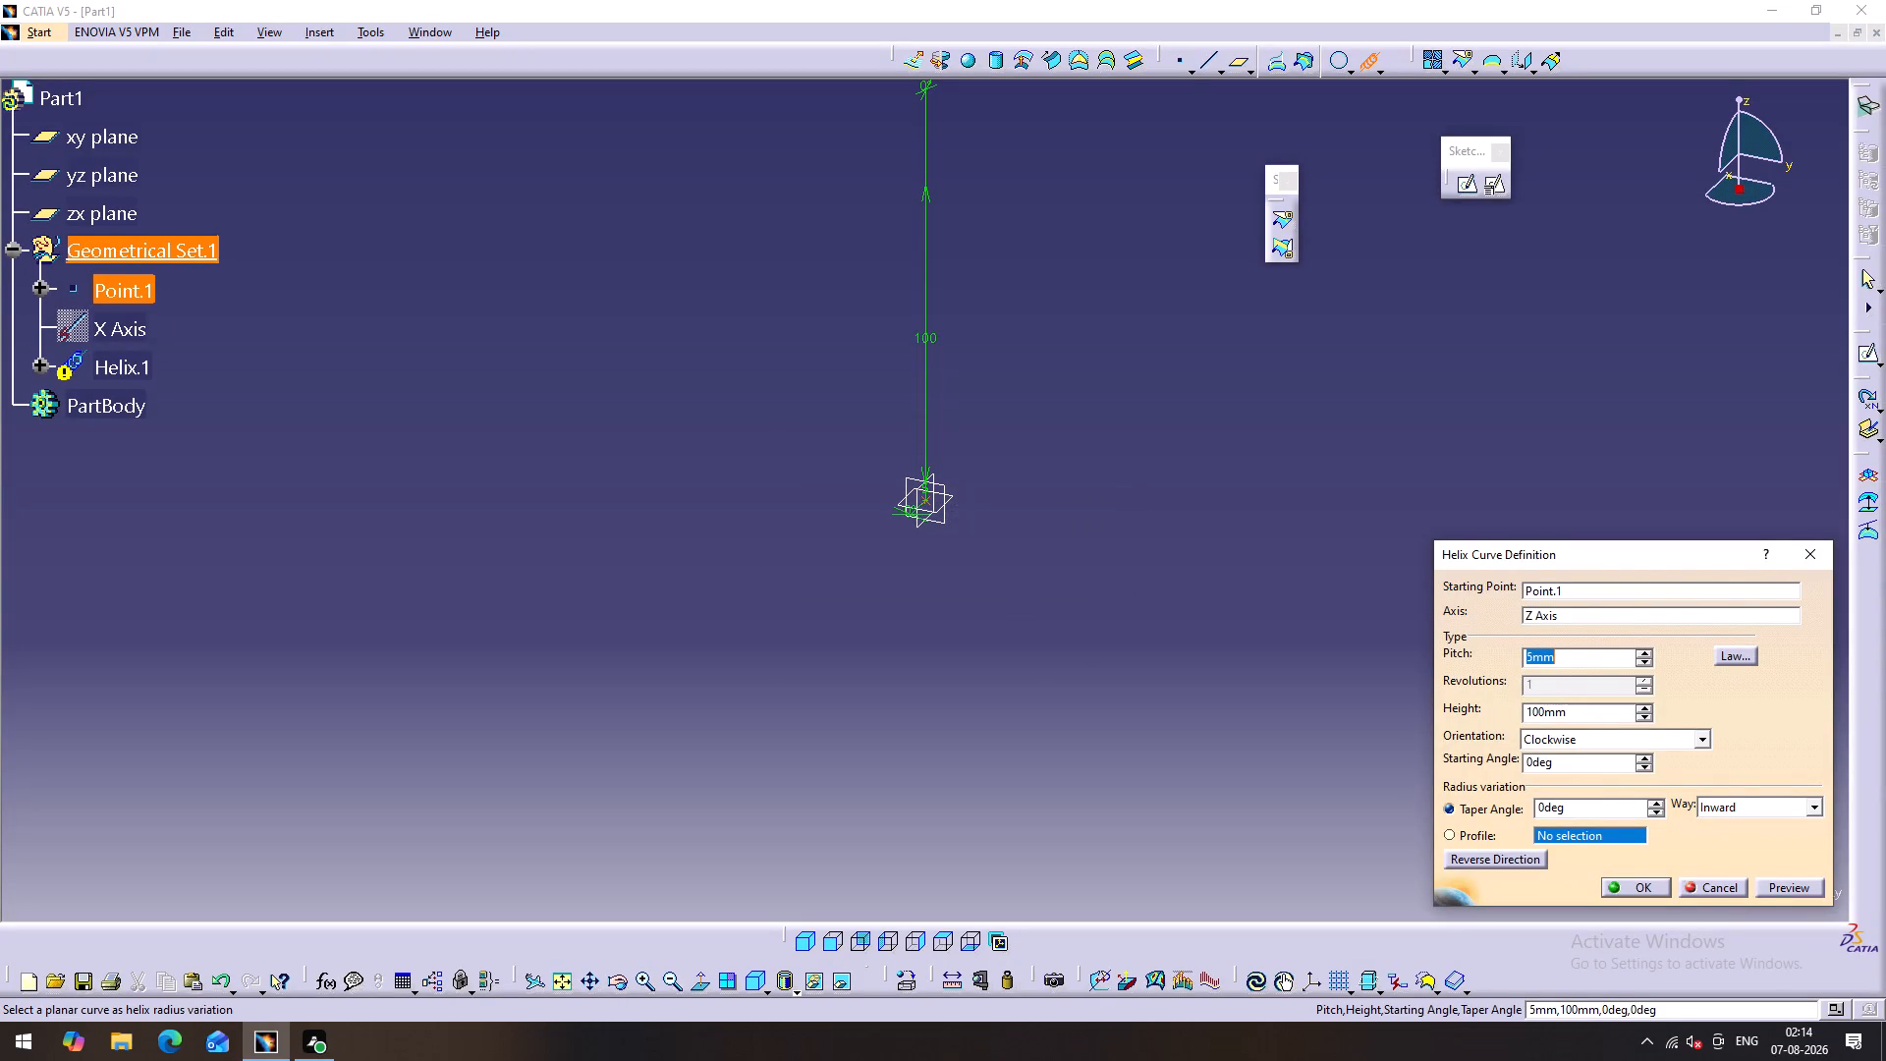
Discard the open helix definition and undo the creation of the point at the origin.
left_click(1798, 550)
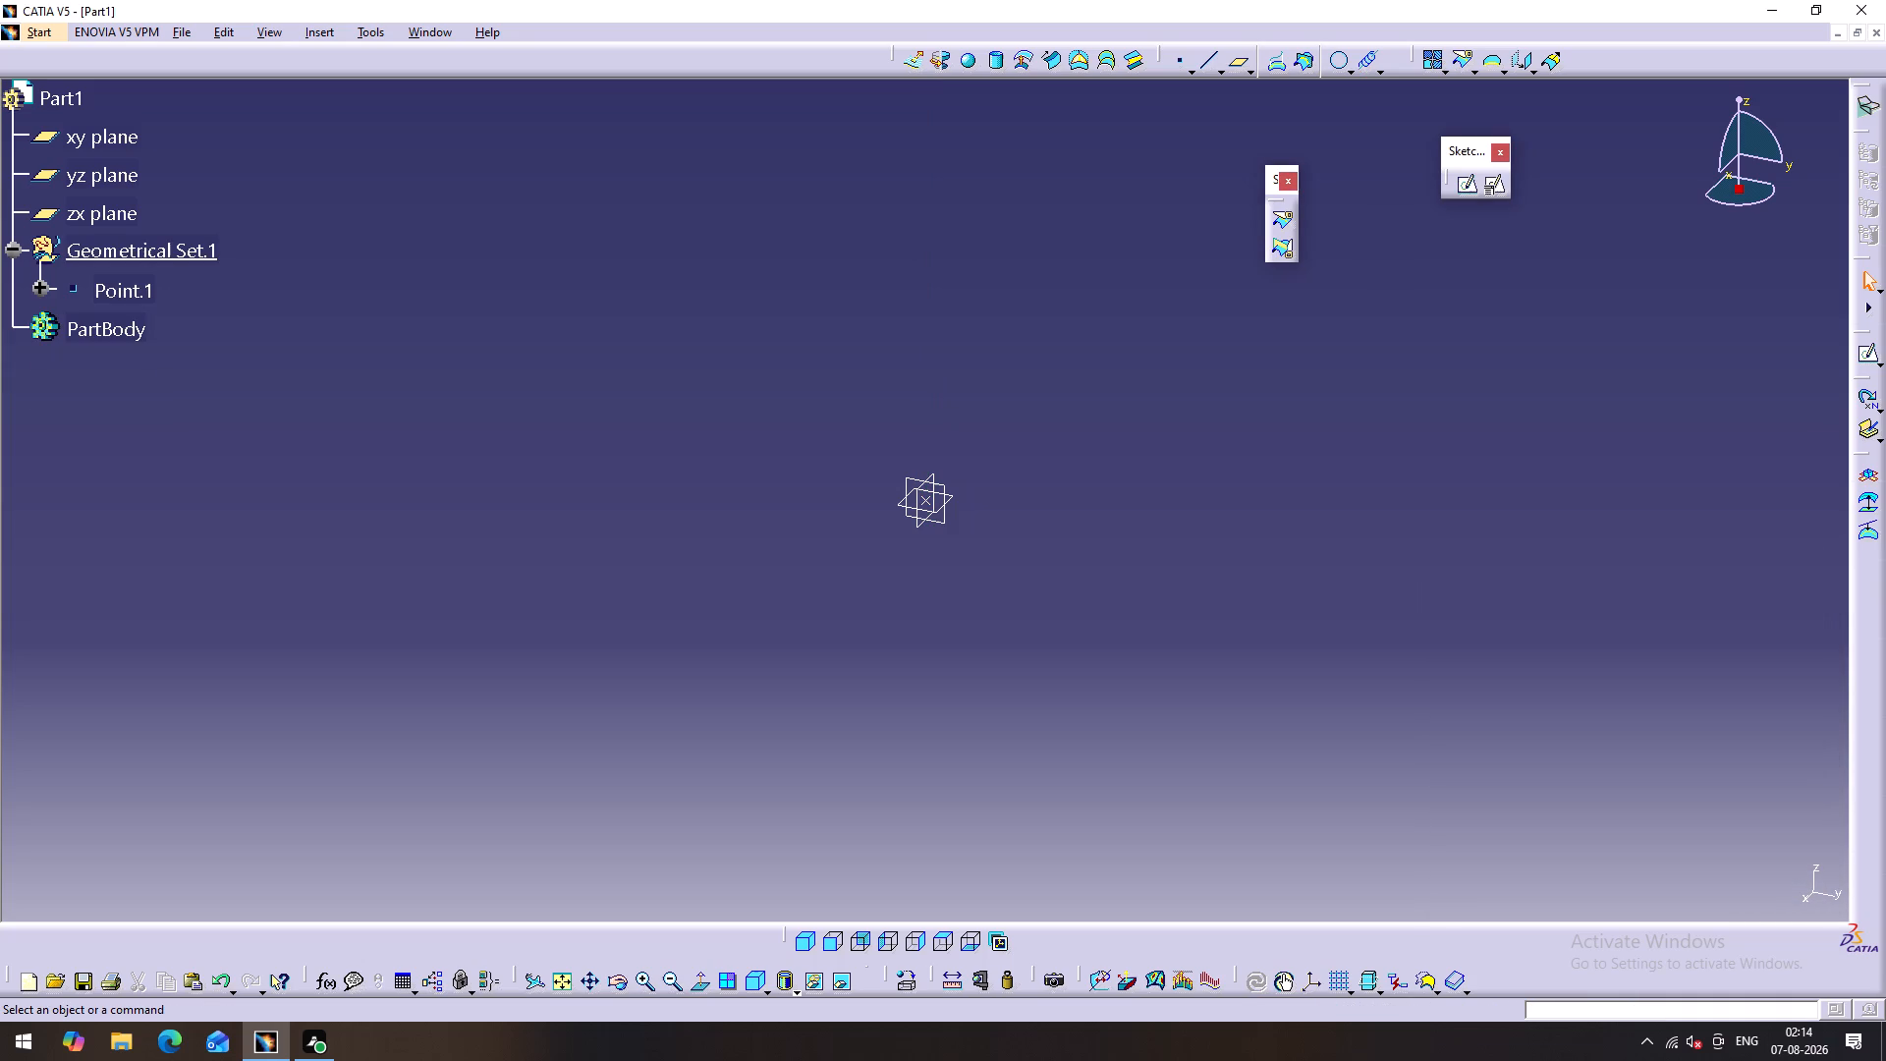
key("ctrl+z")
key("ctrl+z")
key("ctrl+z")
key("ctrl+z")
key("ctrl+z")
key("ctrl+z")
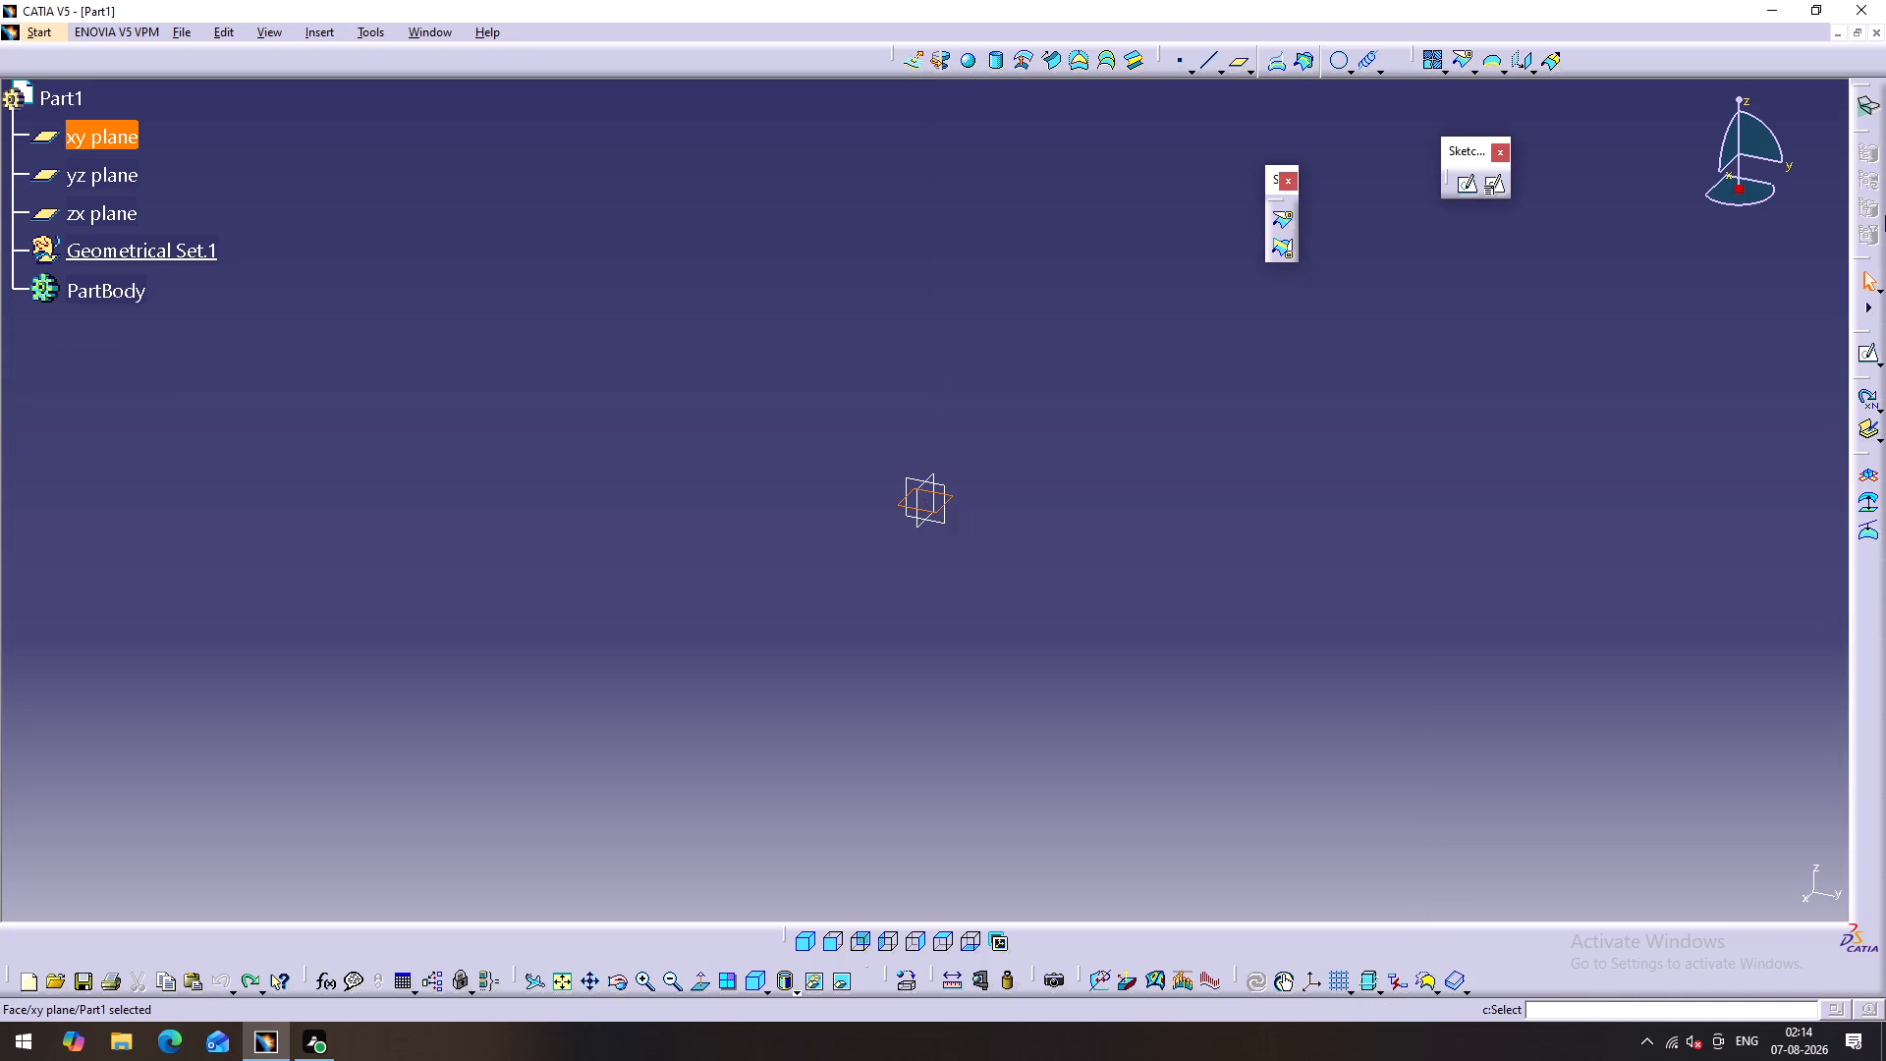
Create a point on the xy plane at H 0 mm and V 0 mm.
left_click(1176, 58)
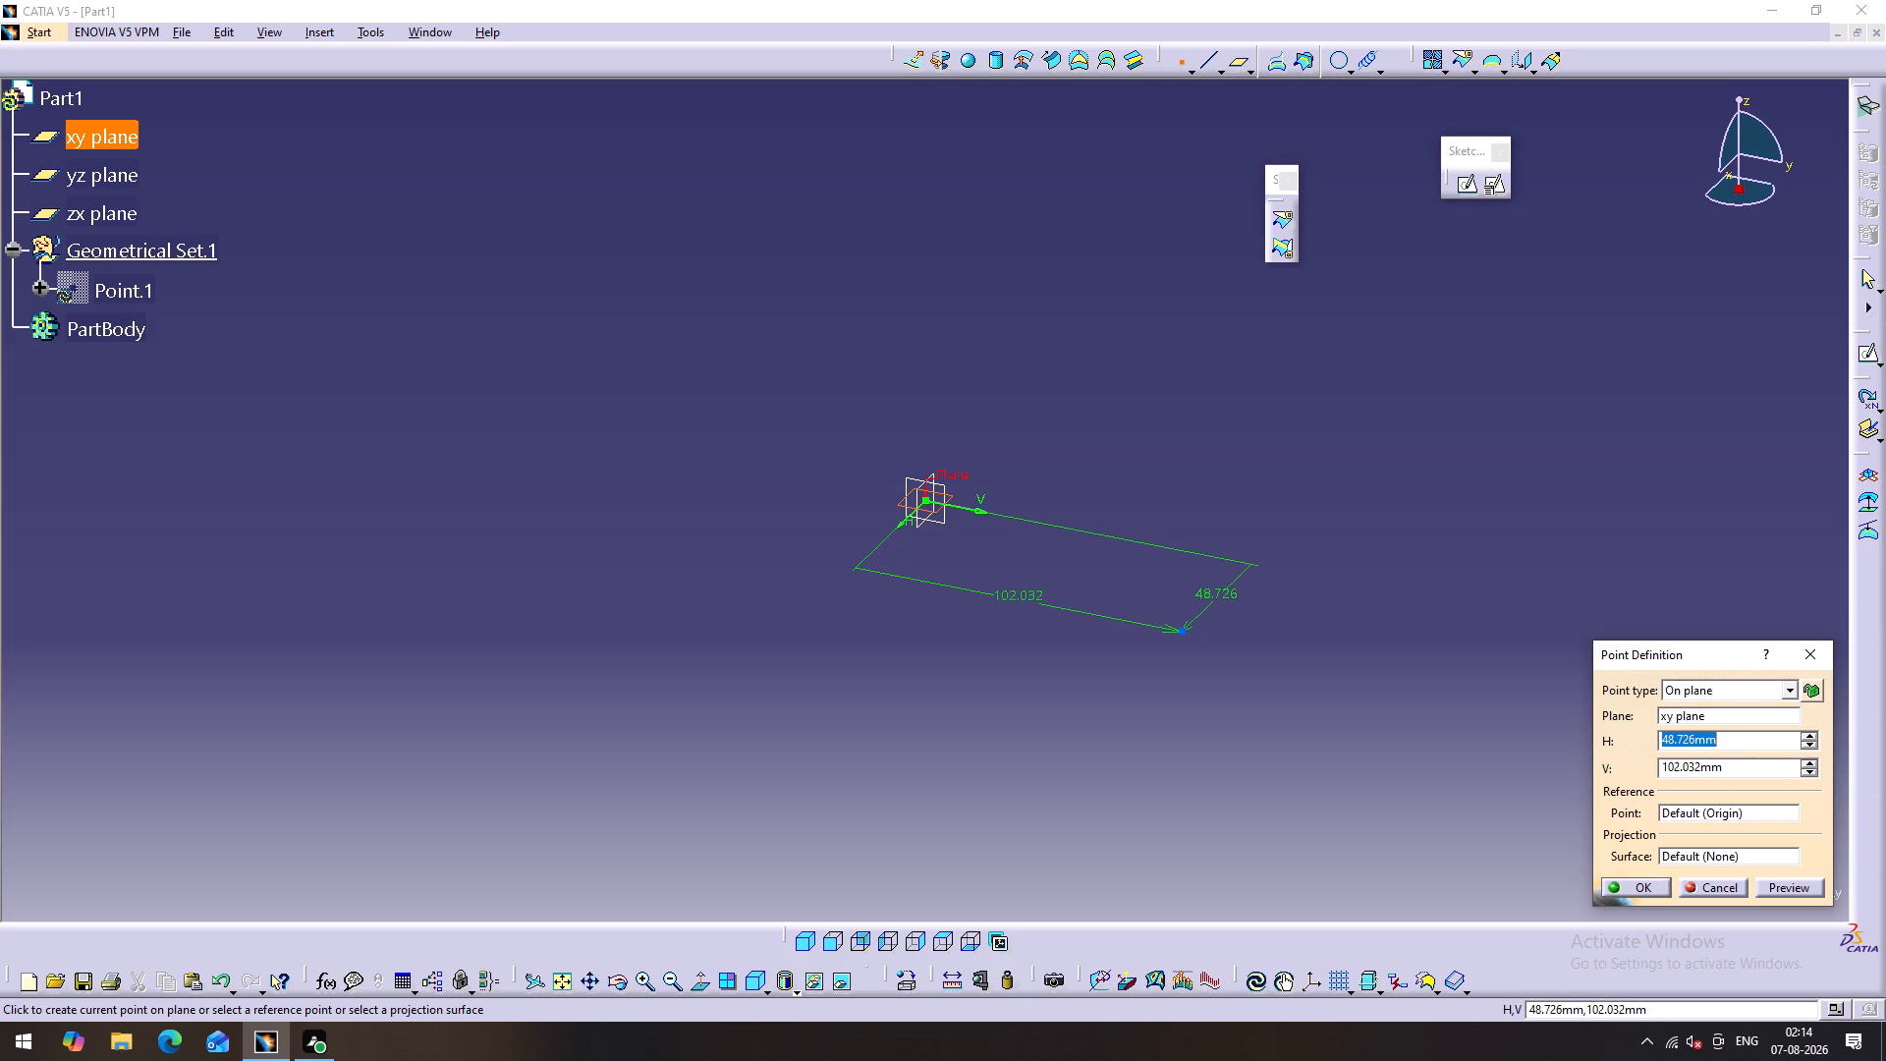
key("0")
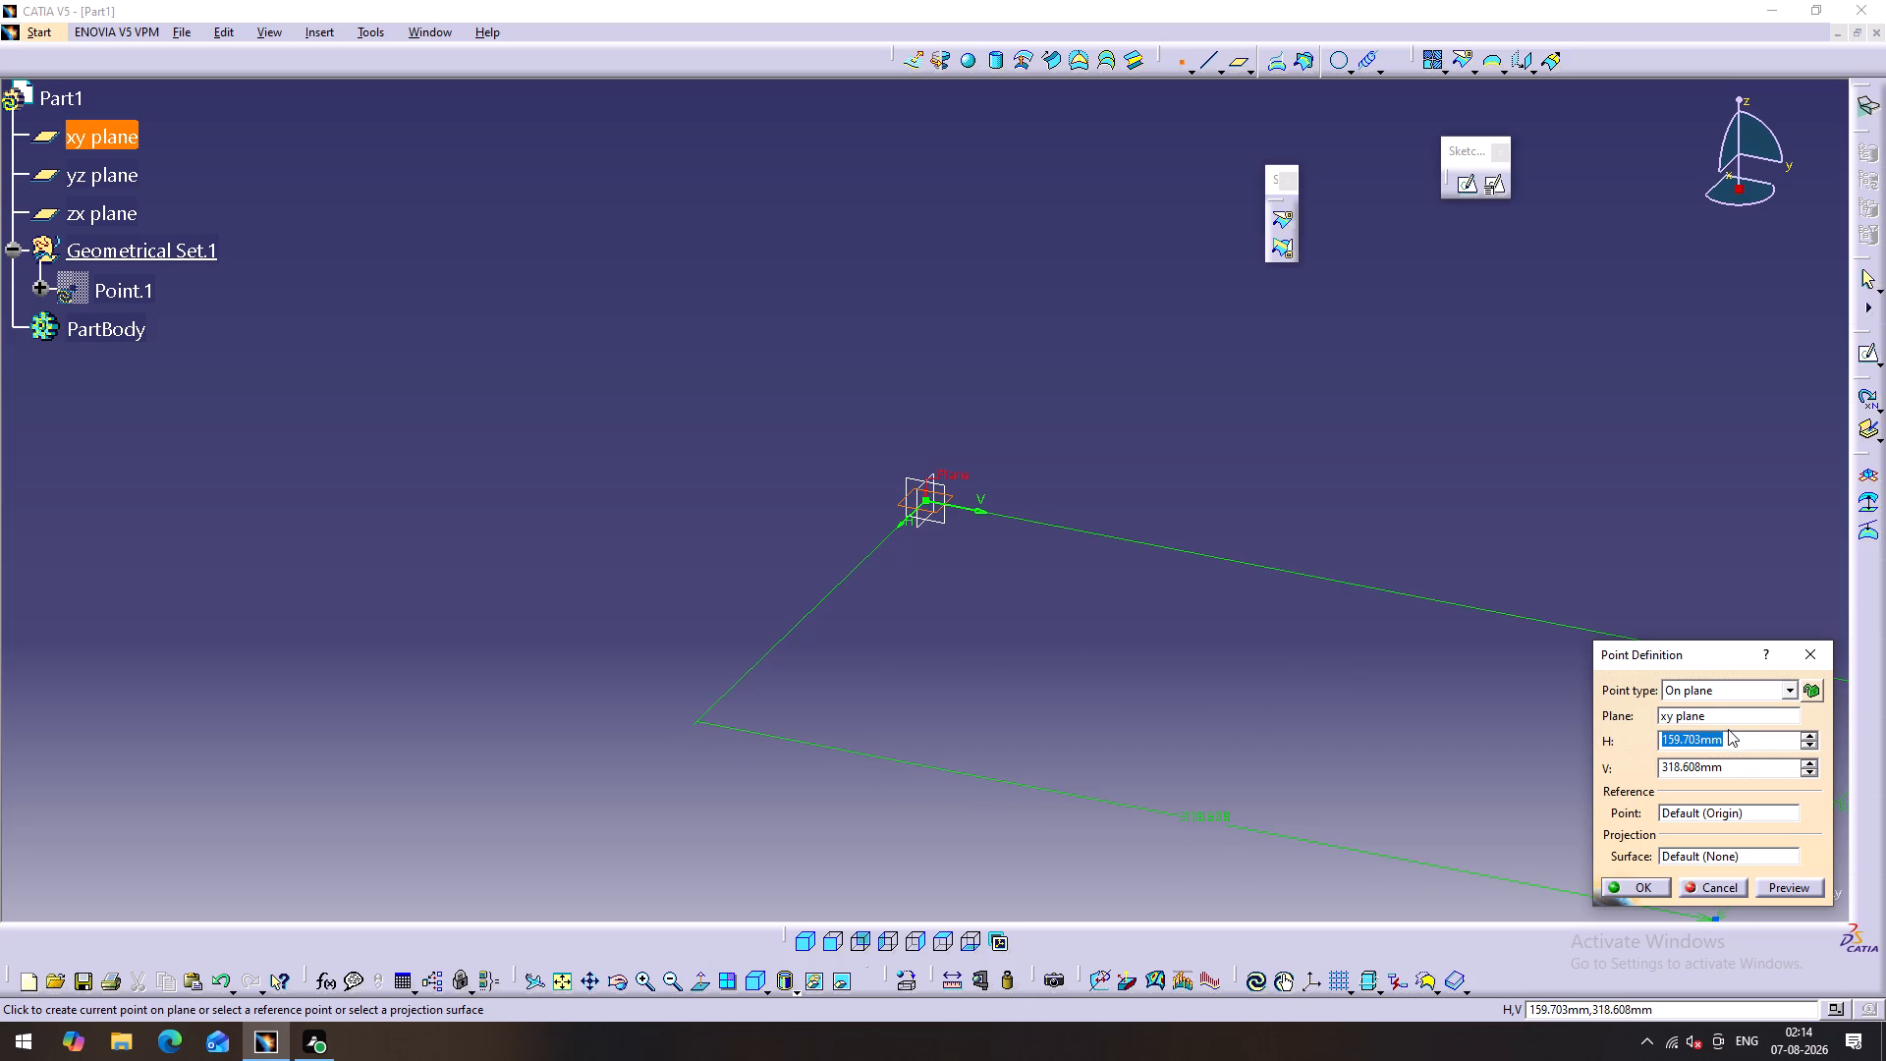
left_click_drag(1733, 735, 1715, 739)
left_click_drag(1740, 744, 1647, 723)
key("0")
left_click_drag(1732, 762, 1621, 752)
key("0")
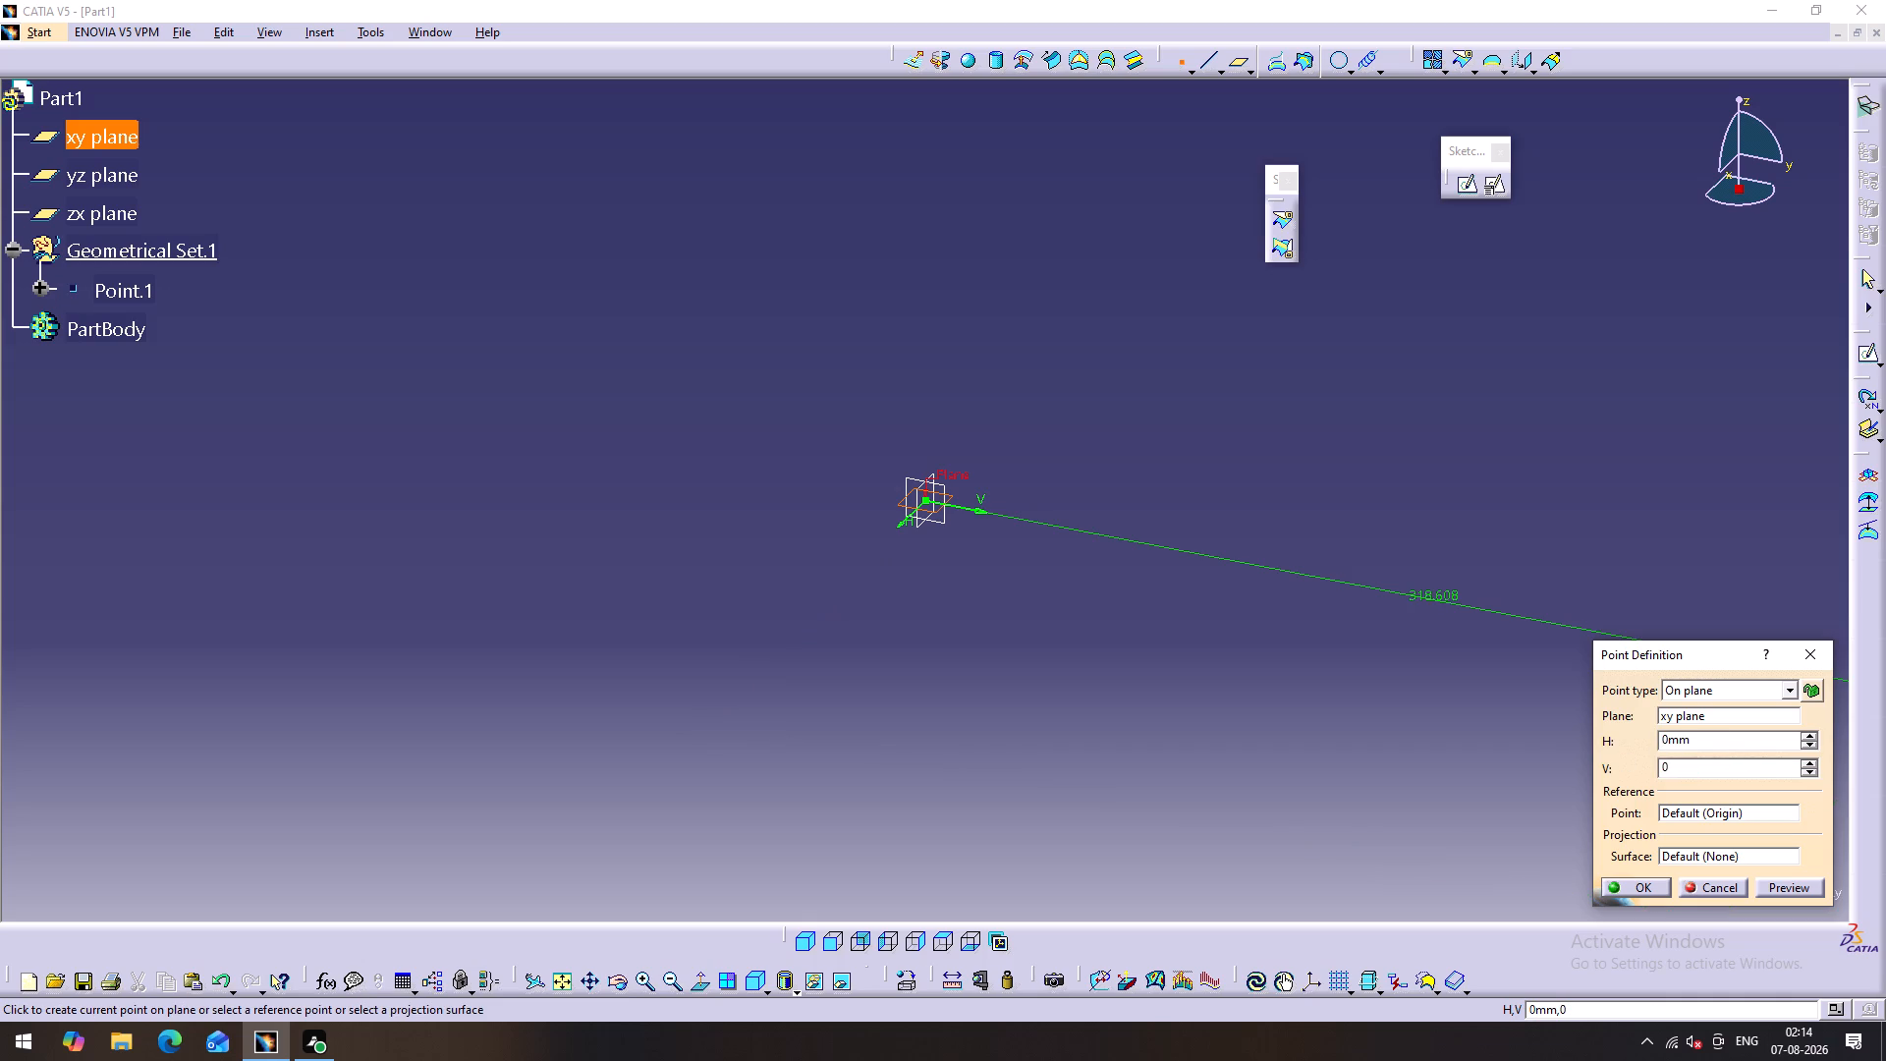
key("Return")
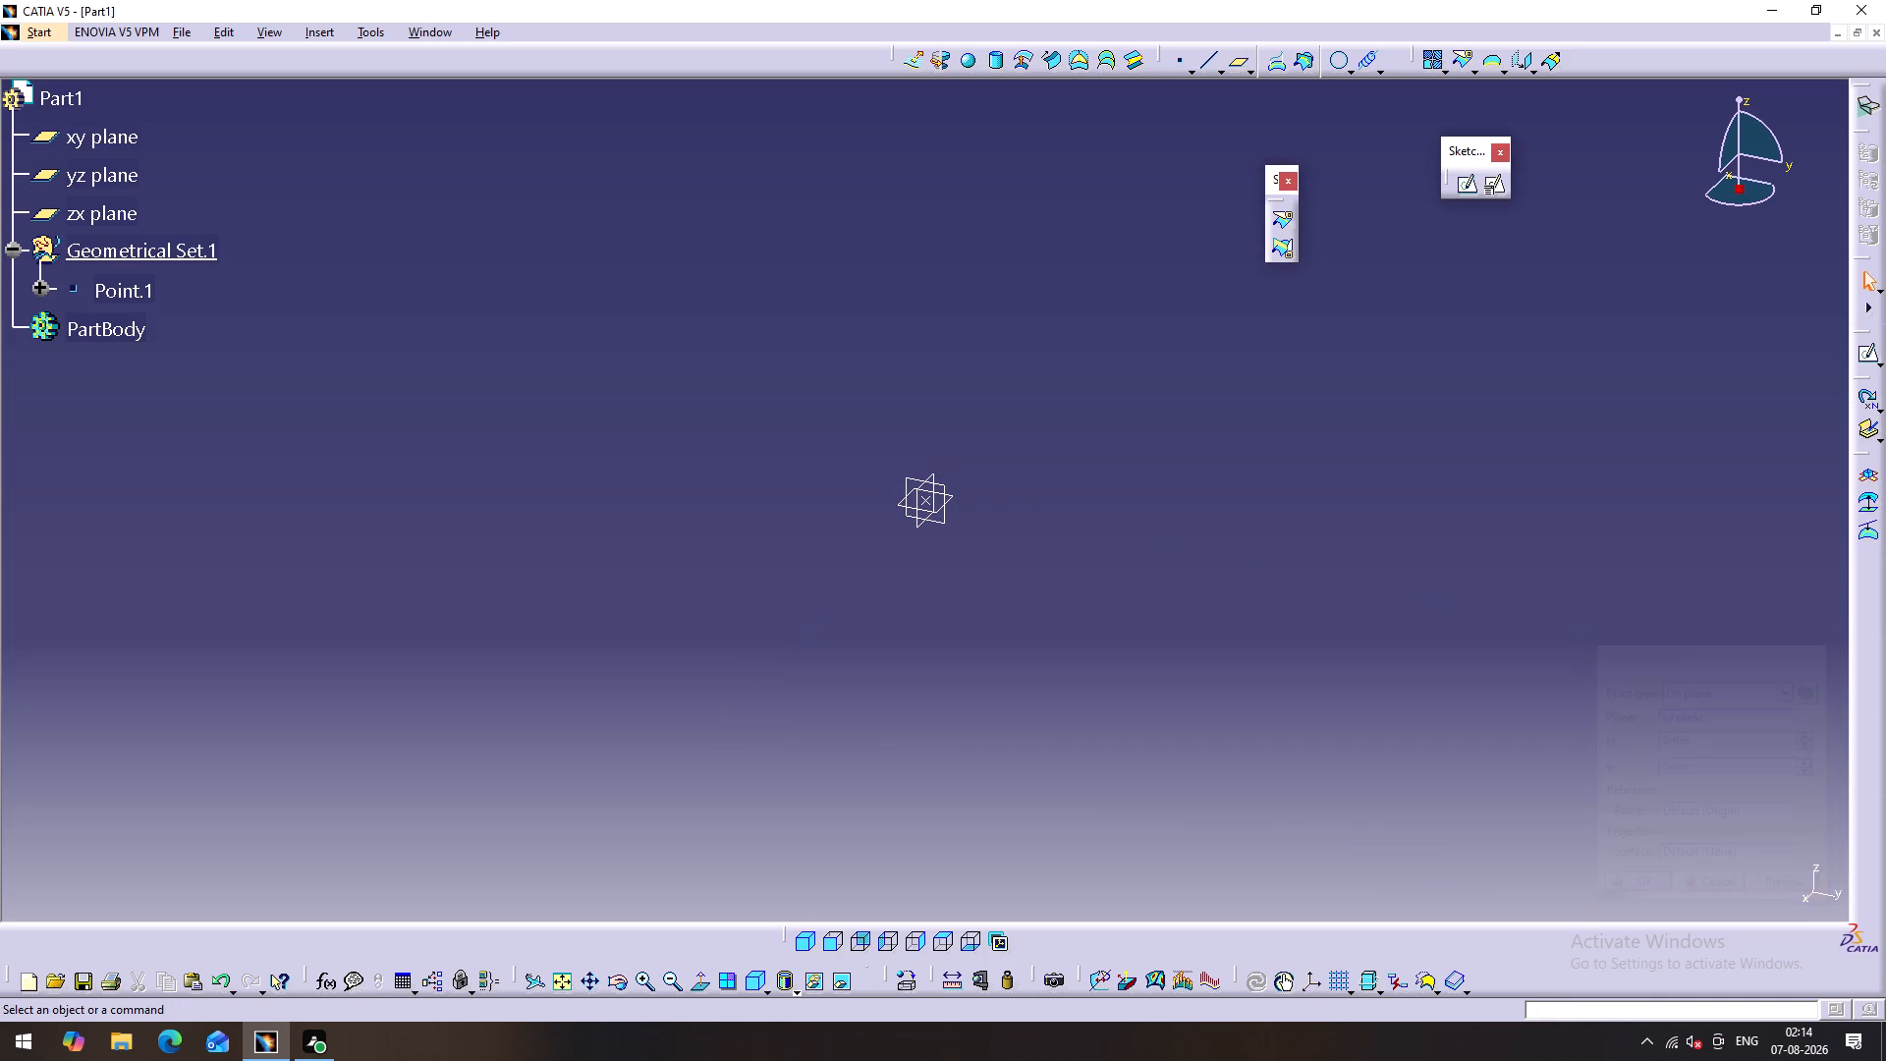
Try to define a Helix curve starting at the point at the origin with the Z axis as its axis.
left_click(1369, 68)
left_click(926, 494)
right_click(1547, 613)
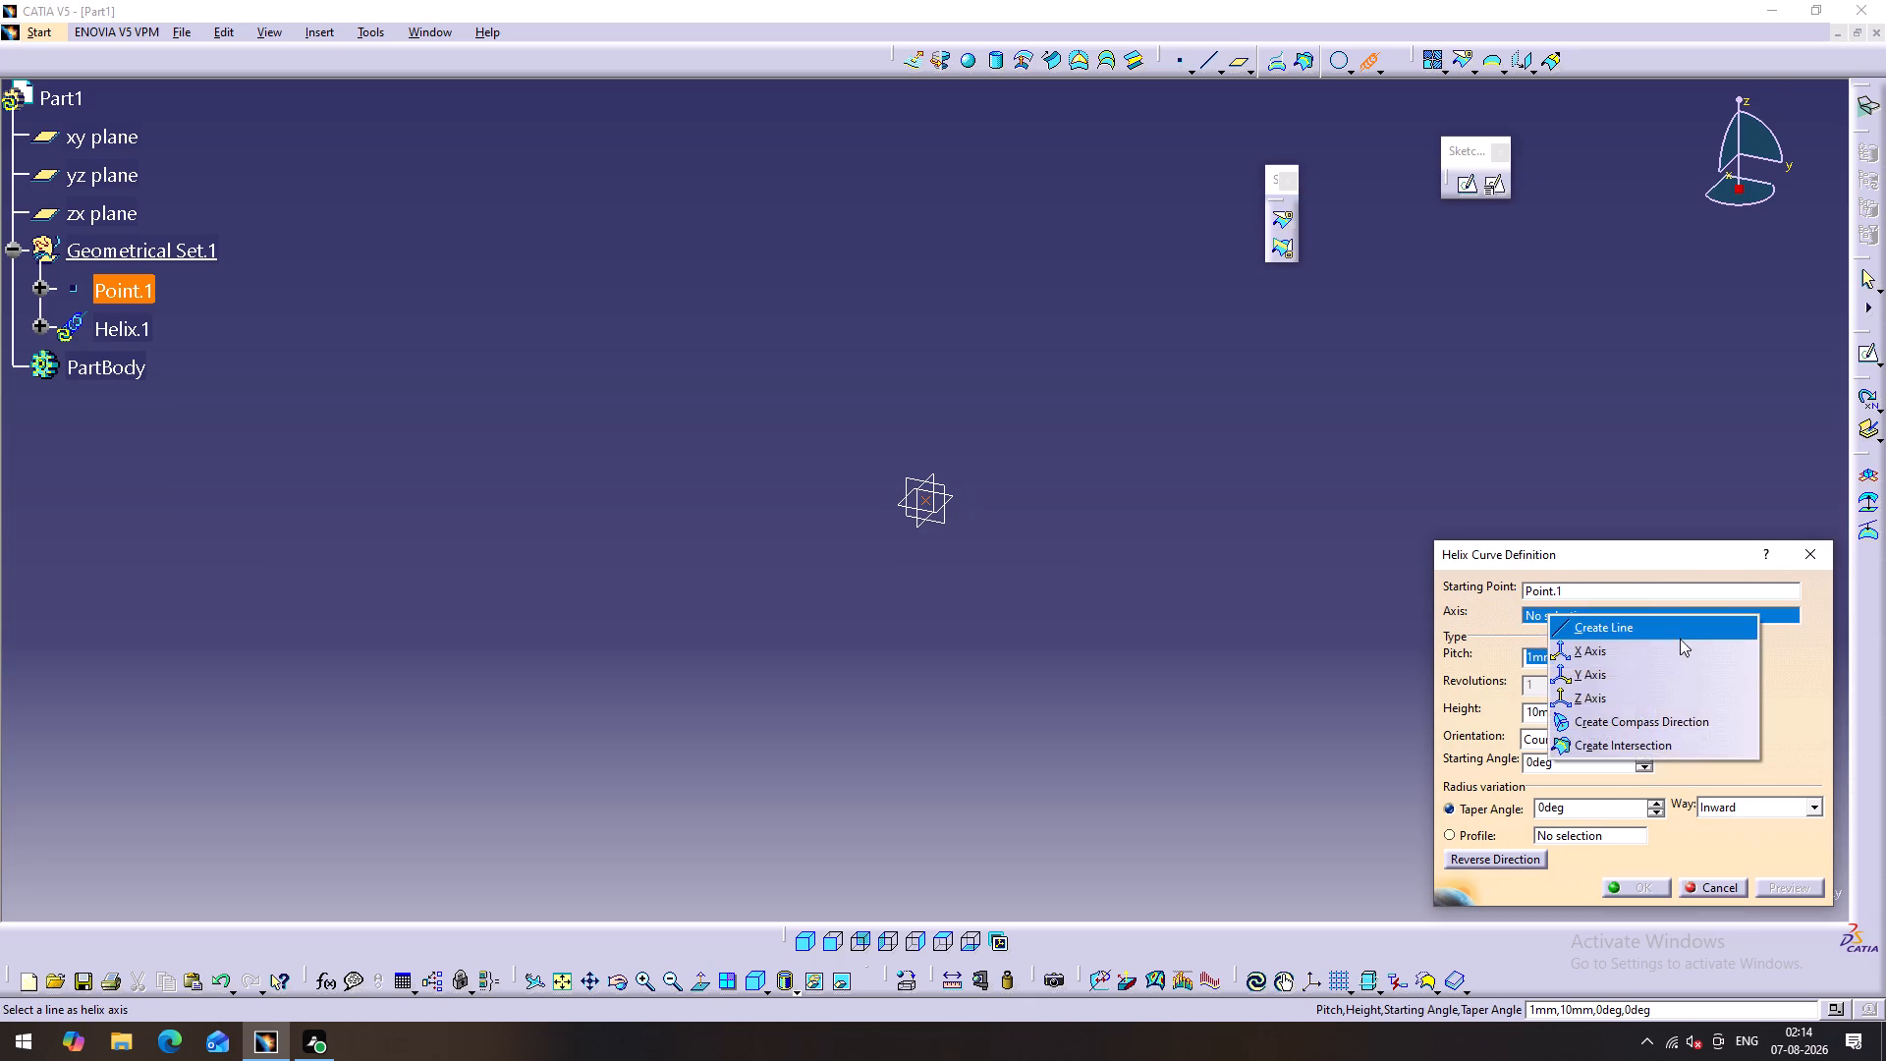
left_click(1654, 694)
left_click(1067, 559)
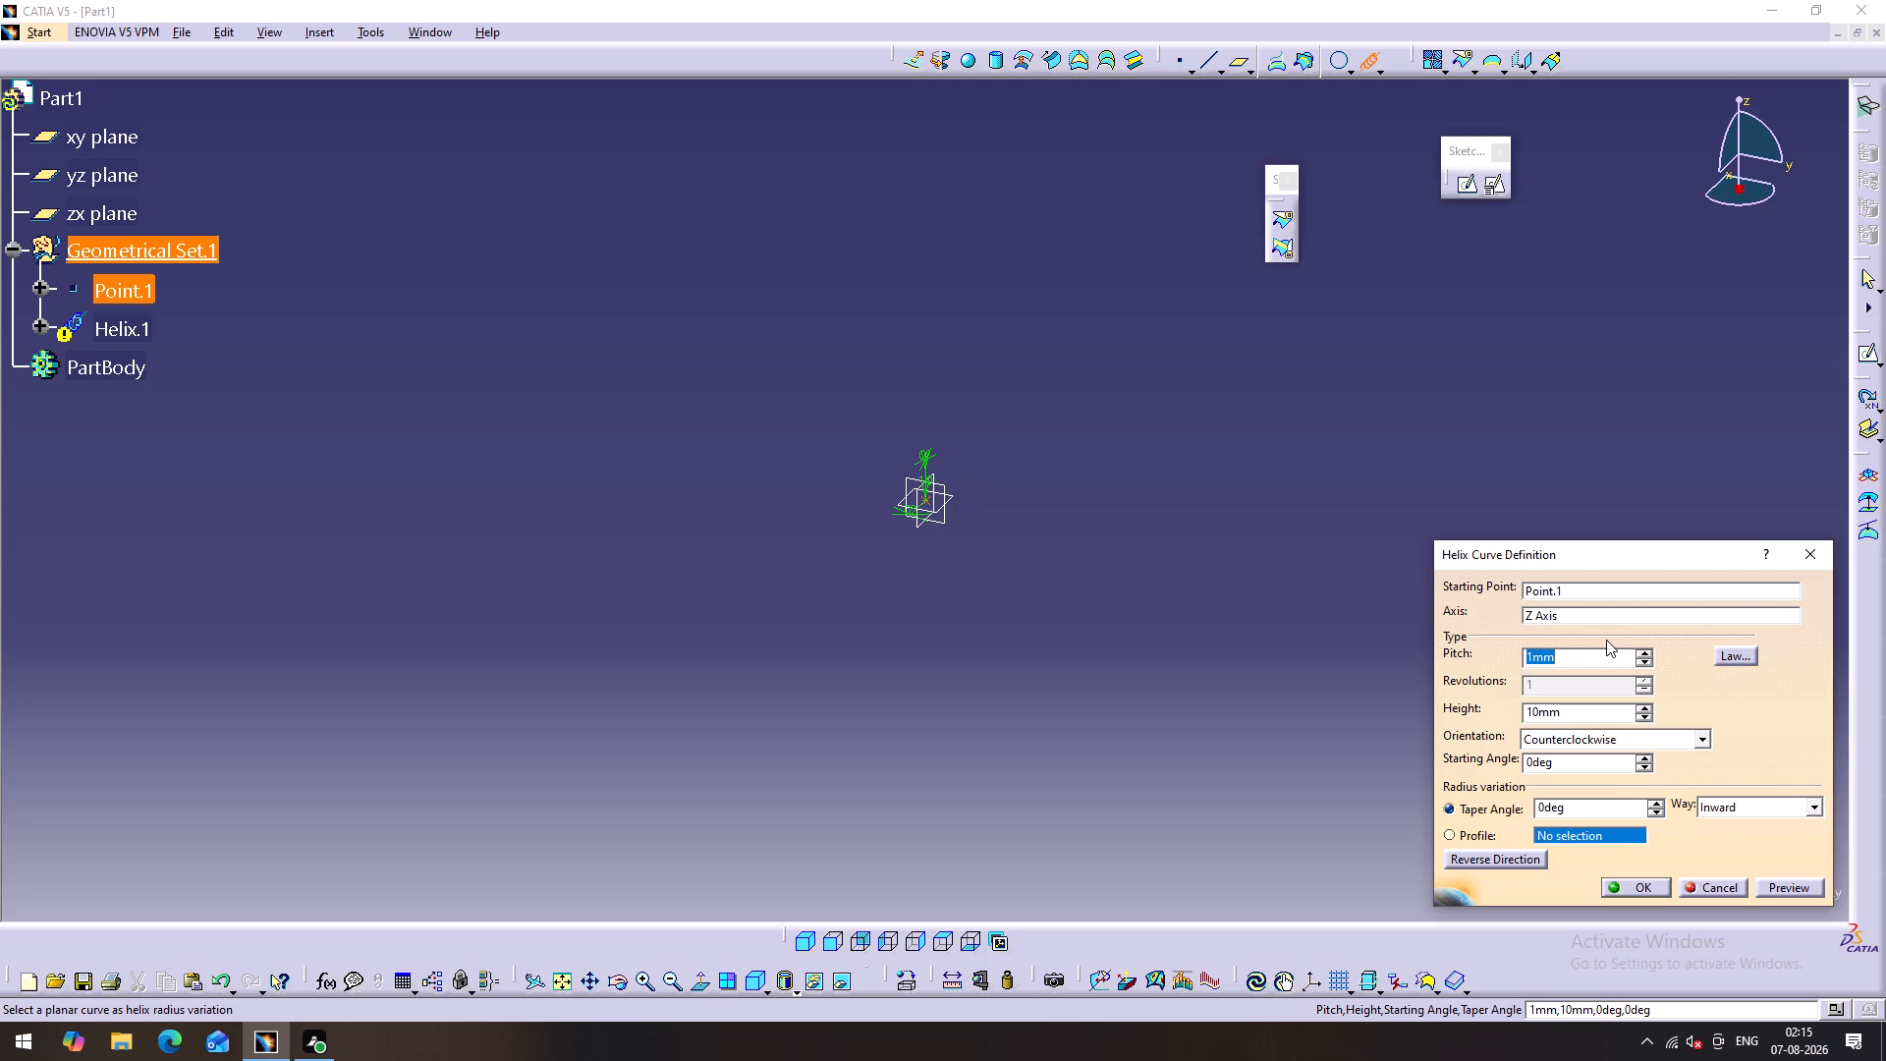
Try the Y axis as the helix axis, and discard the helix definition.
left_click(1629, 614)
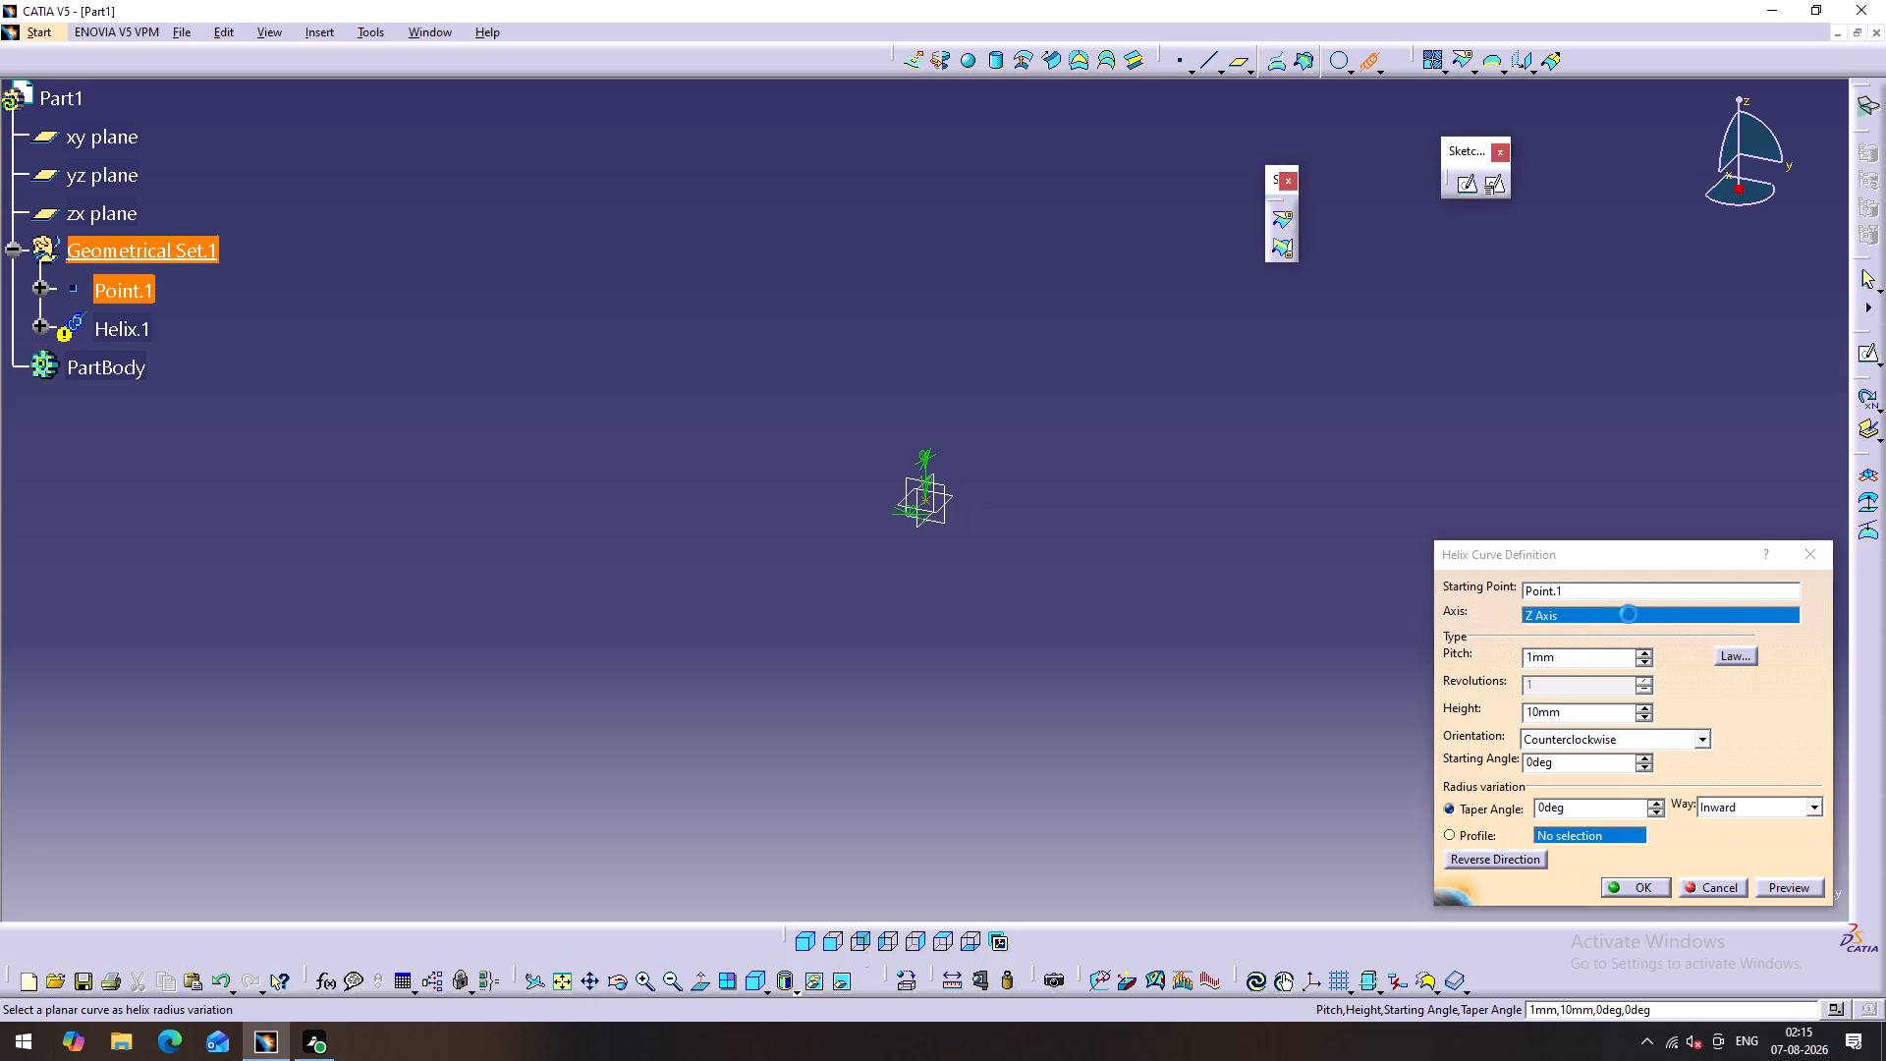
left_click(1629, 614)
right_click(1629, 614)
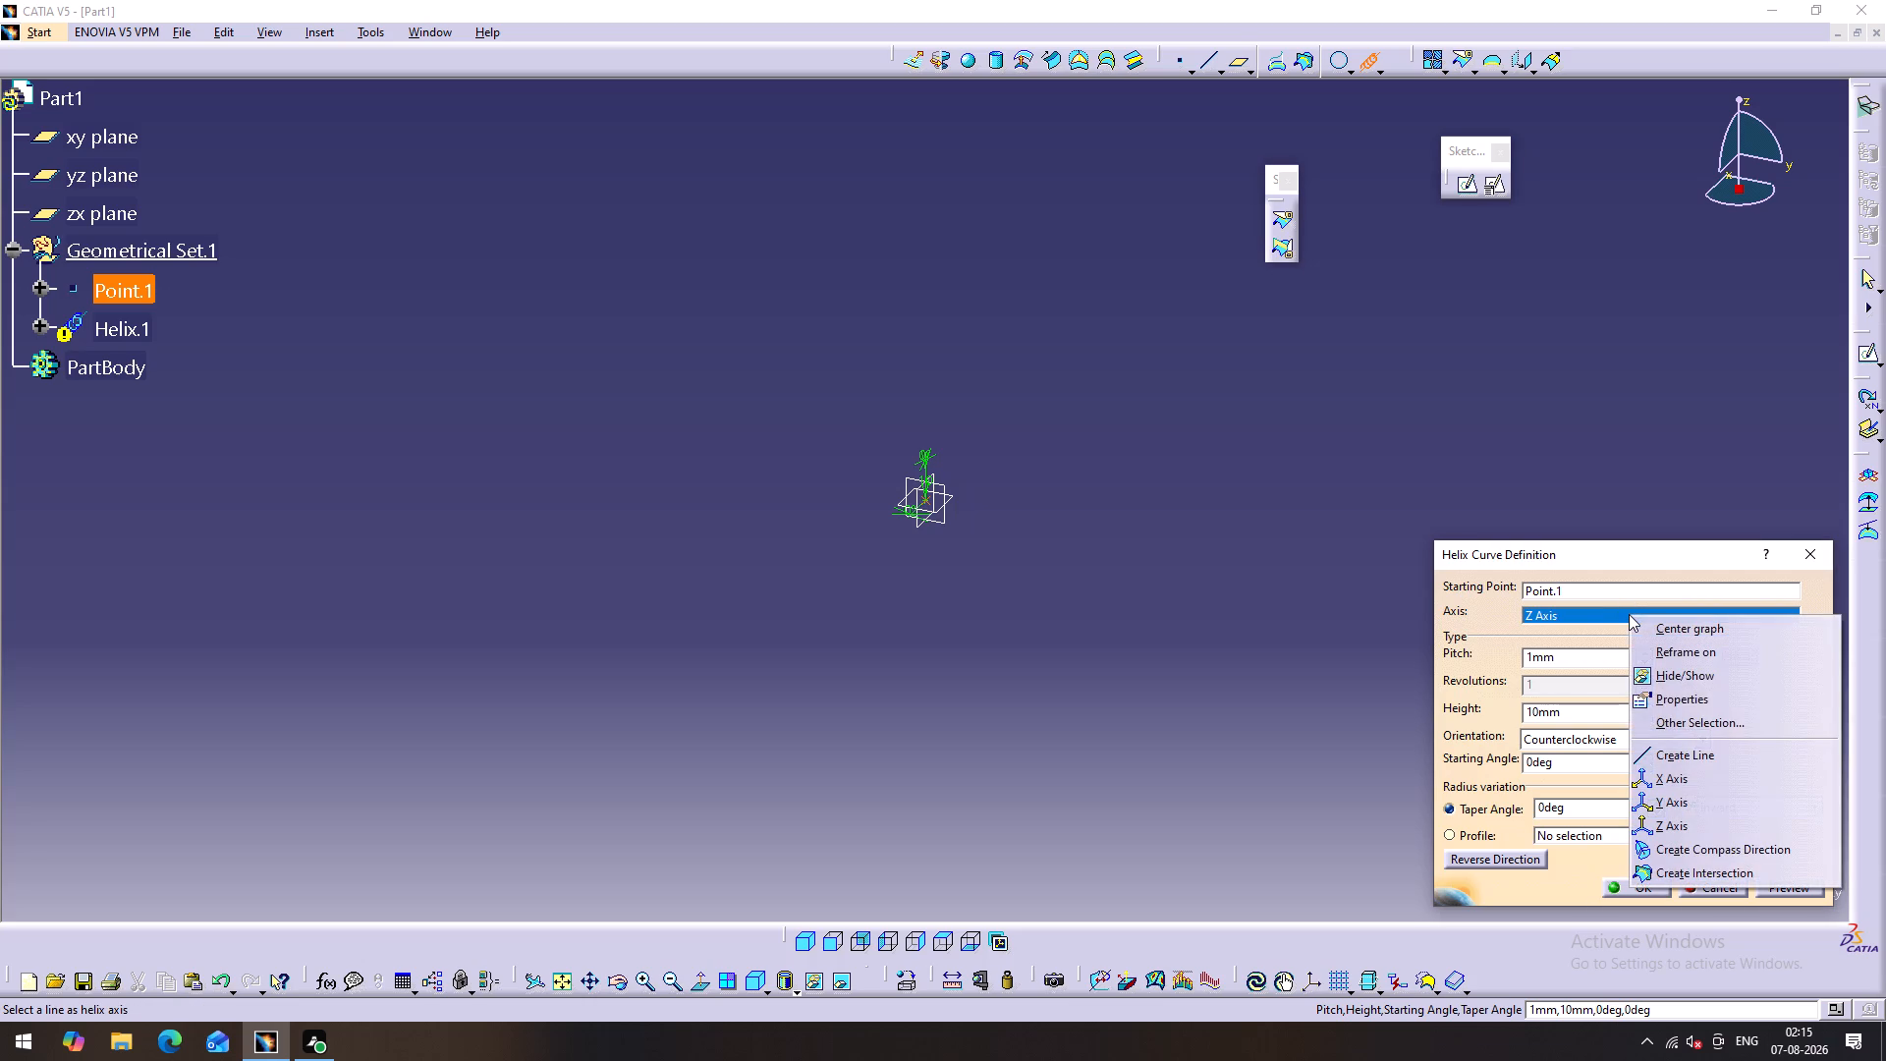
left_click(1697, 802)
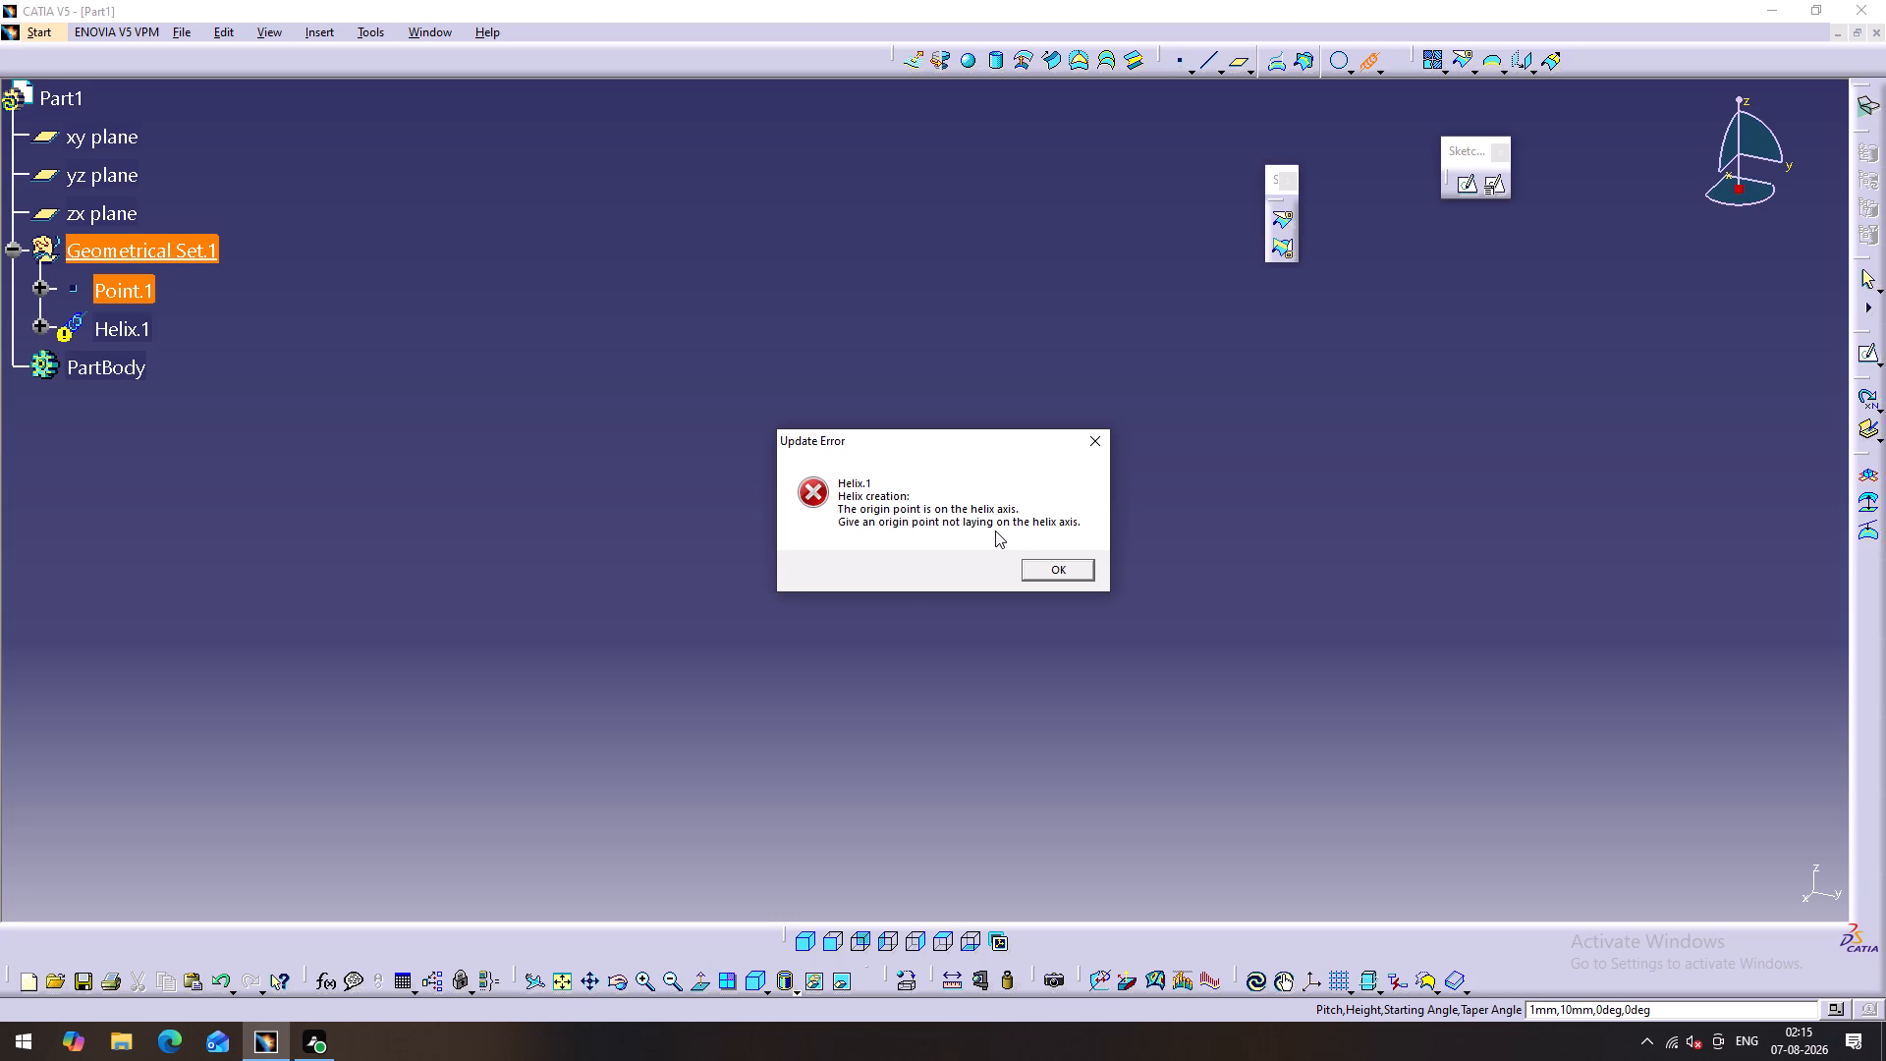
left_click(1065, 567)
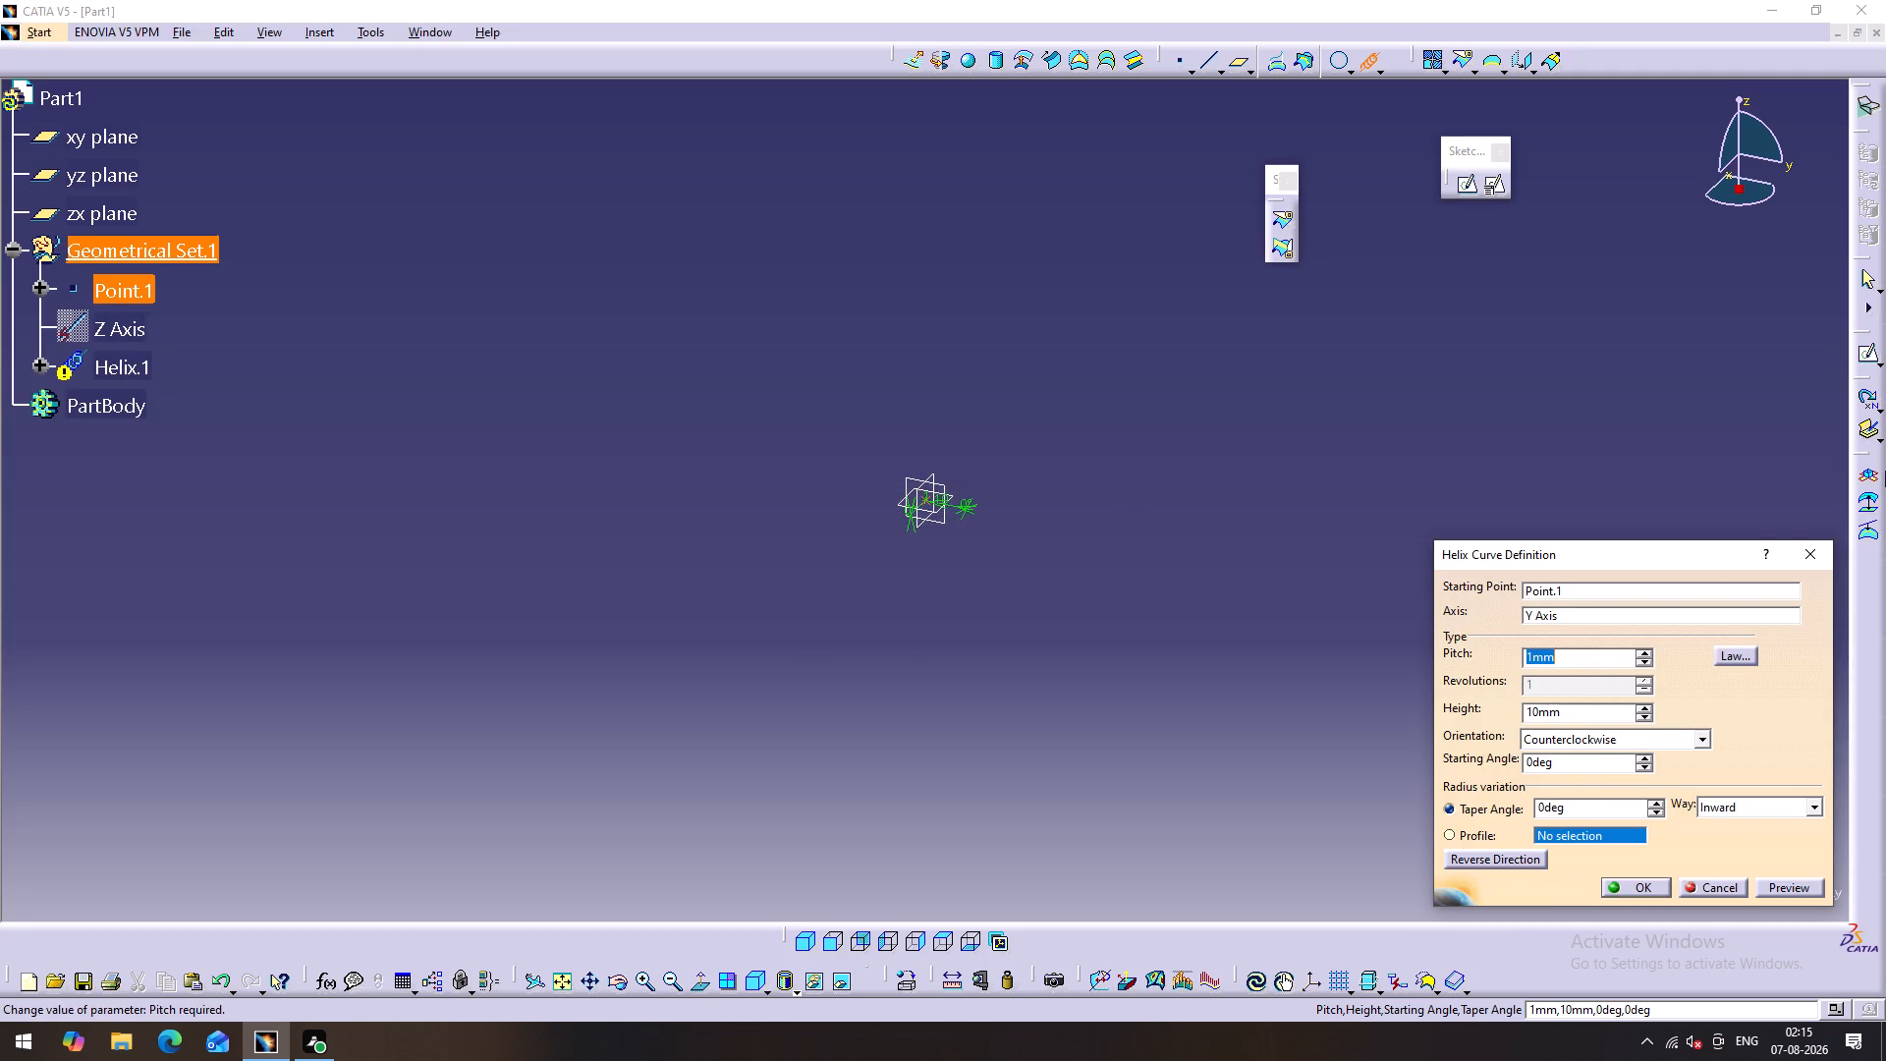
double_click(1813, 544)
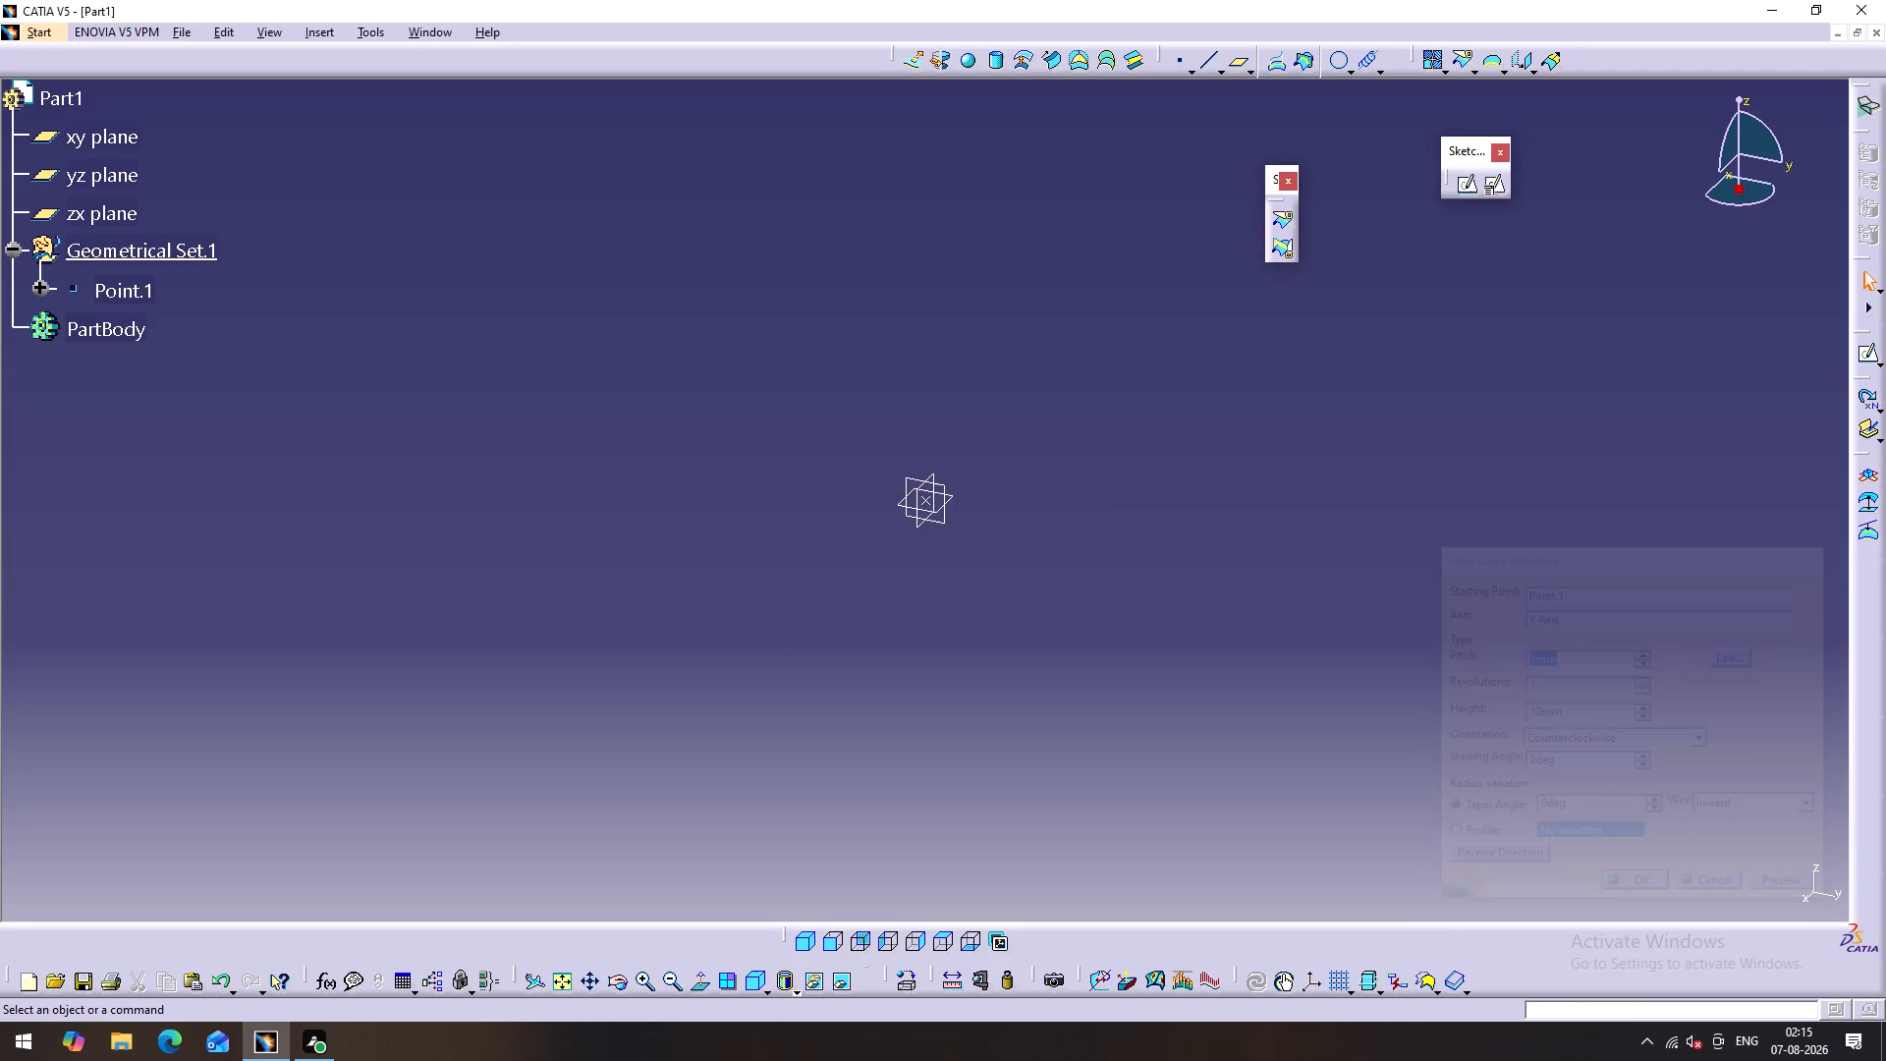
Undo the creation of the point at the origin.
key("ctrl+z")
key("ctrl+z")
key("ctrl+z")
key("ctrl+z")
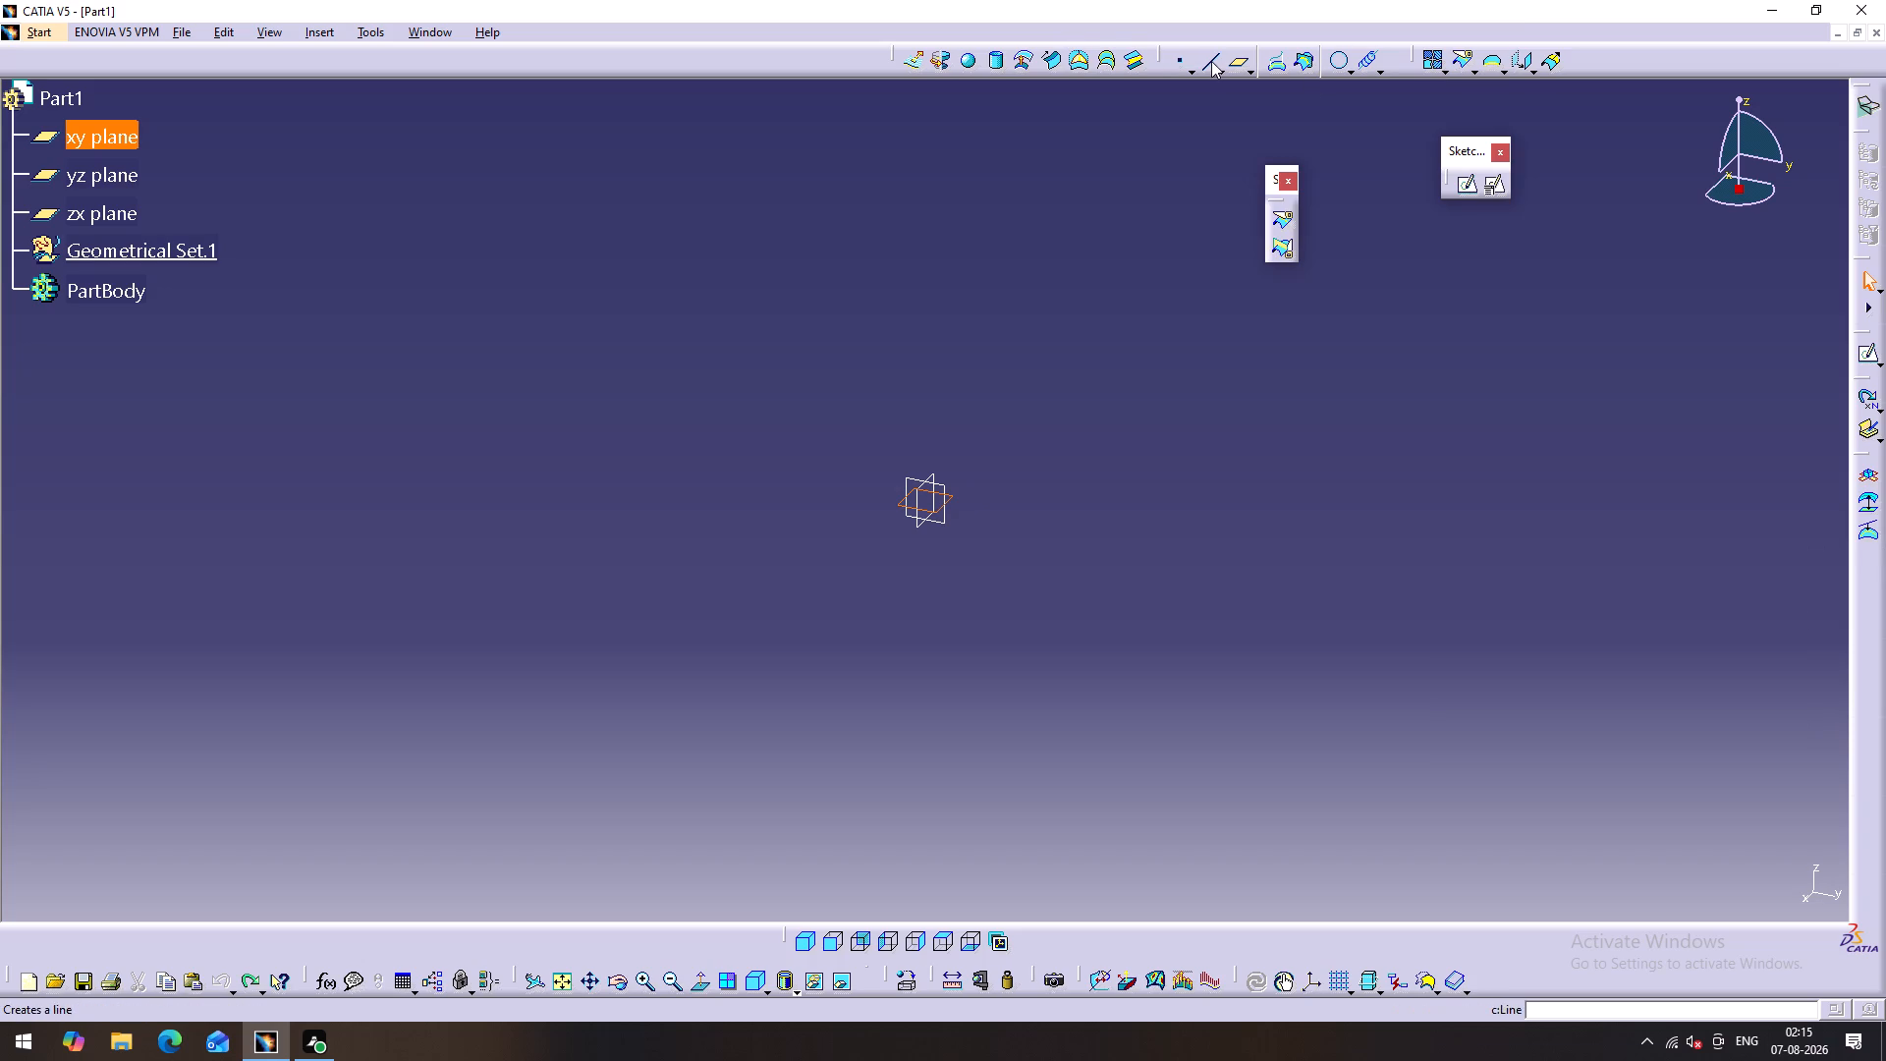
Place a point freehand on the xy plane at about H 140 mm and V 26 mm.
left_click(1179, 63)
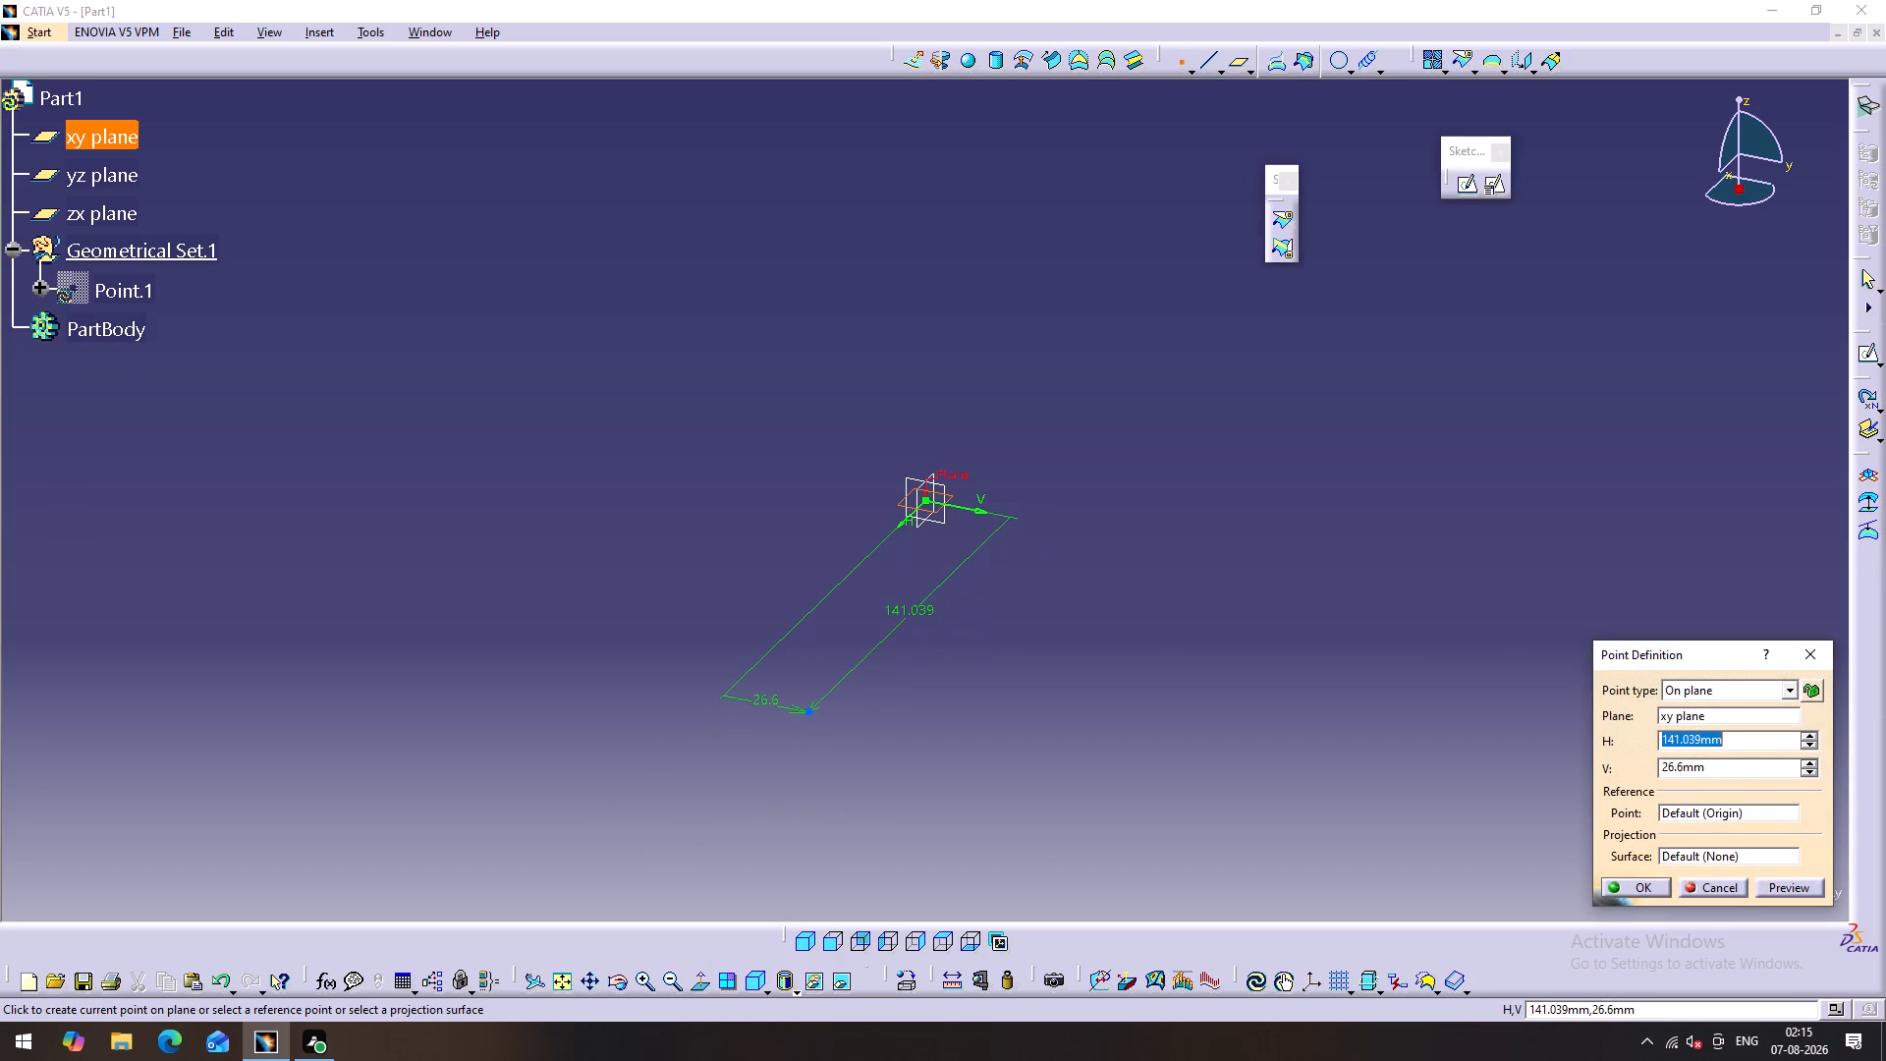
left_click(818, 701)
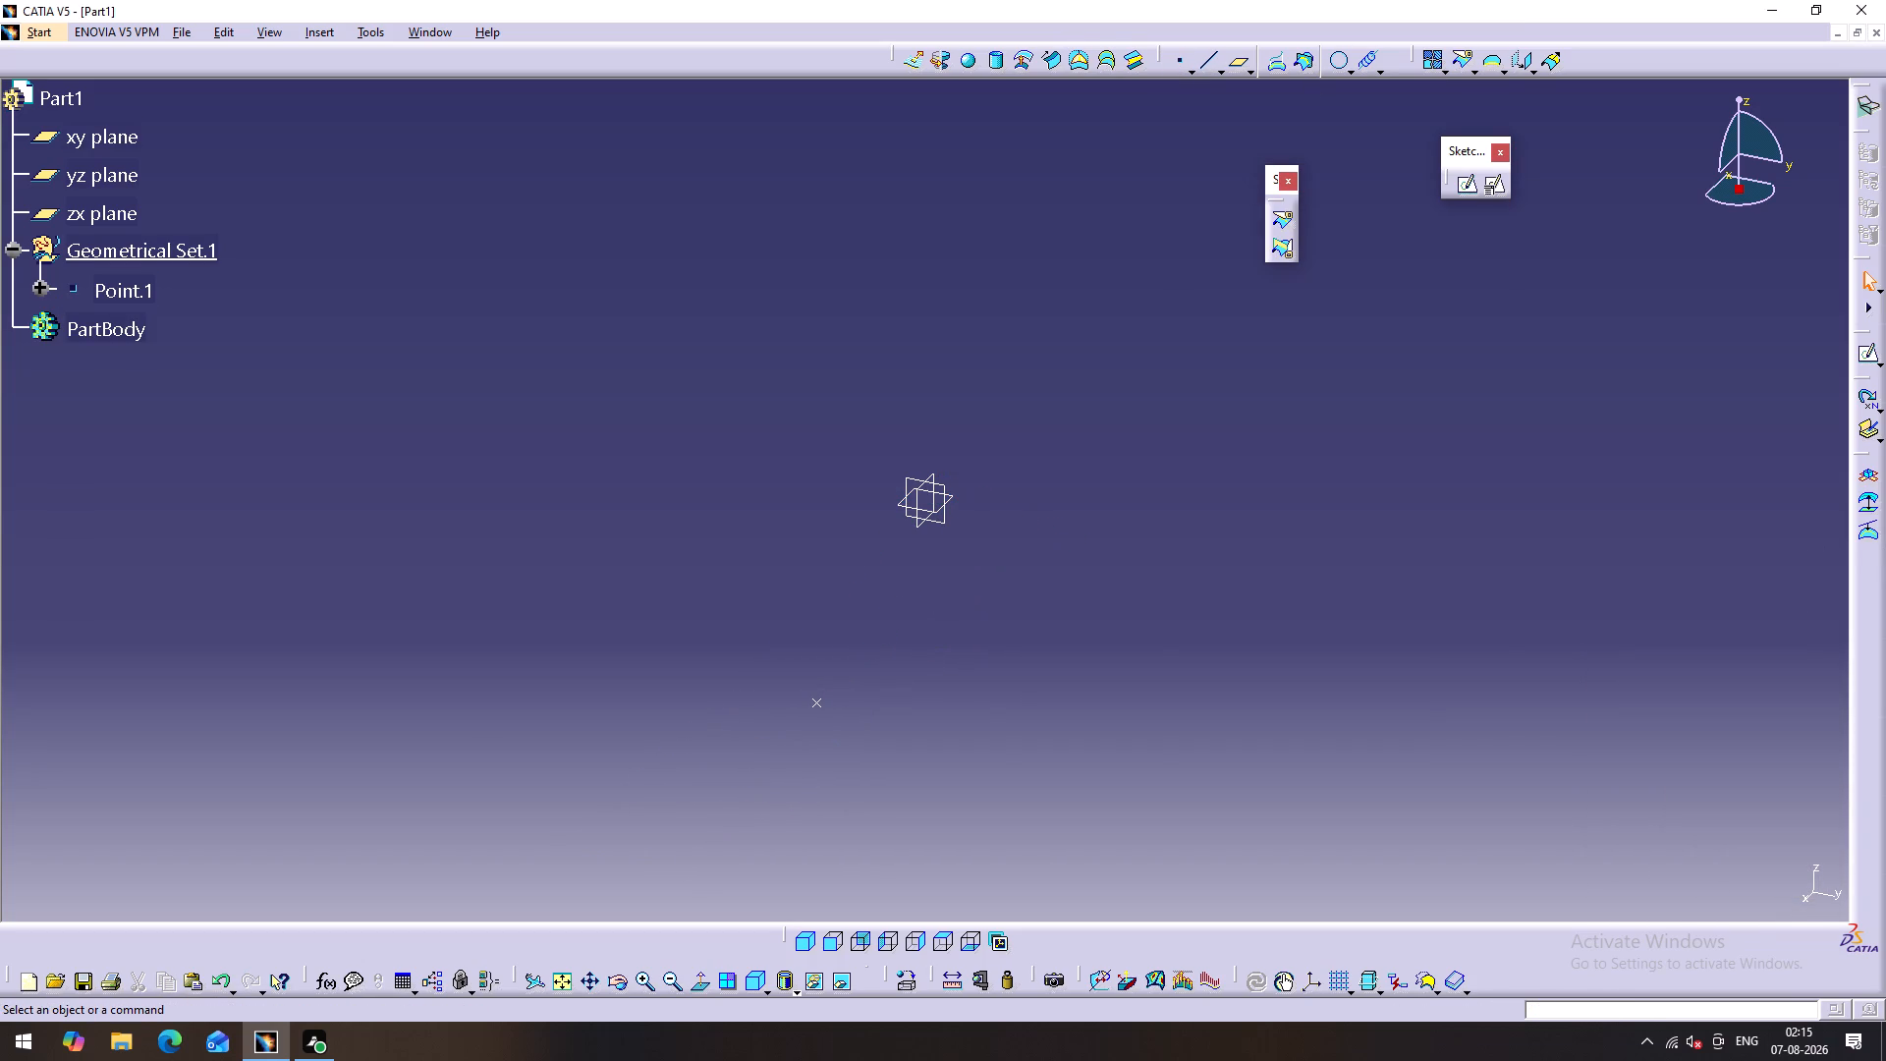
left_click(1302, 446)
Start a Helix curve from the off-origin point on the xy plane with the Z axis as its axis.
left_click(1364, 58)
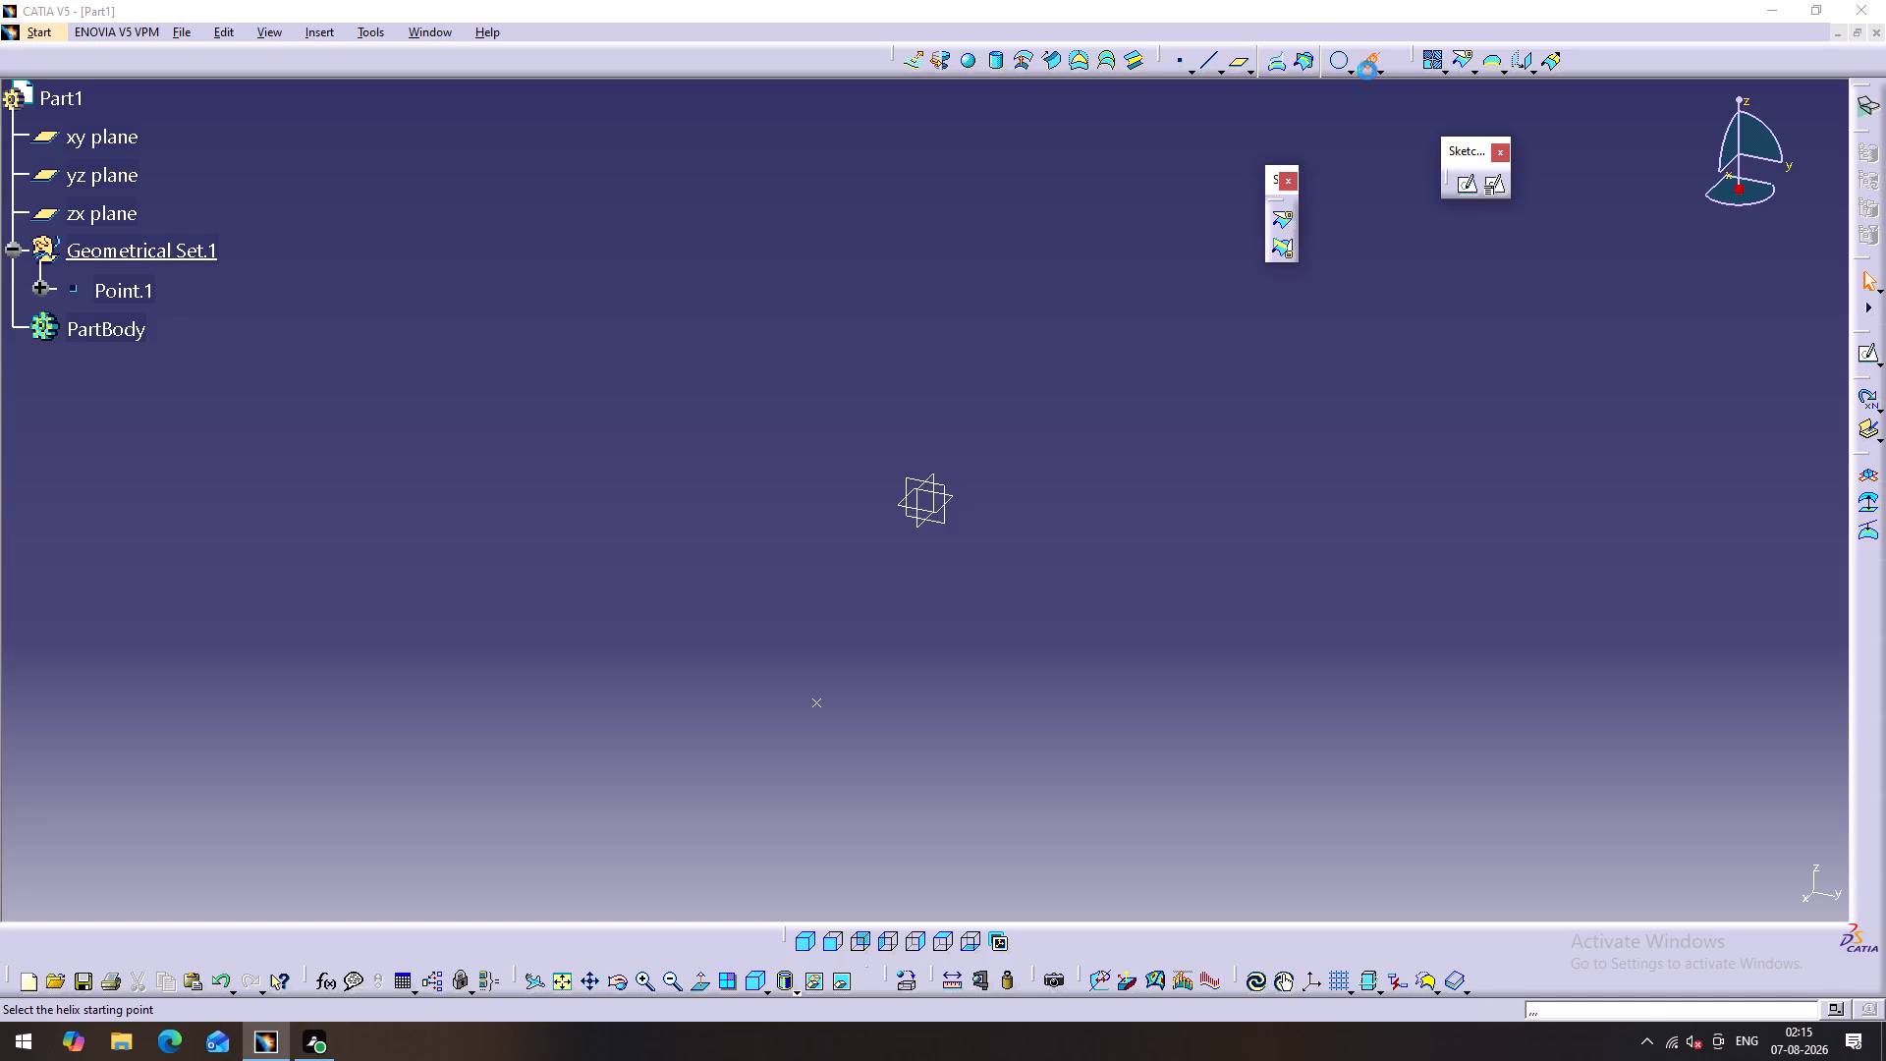
left_click(815, 705)
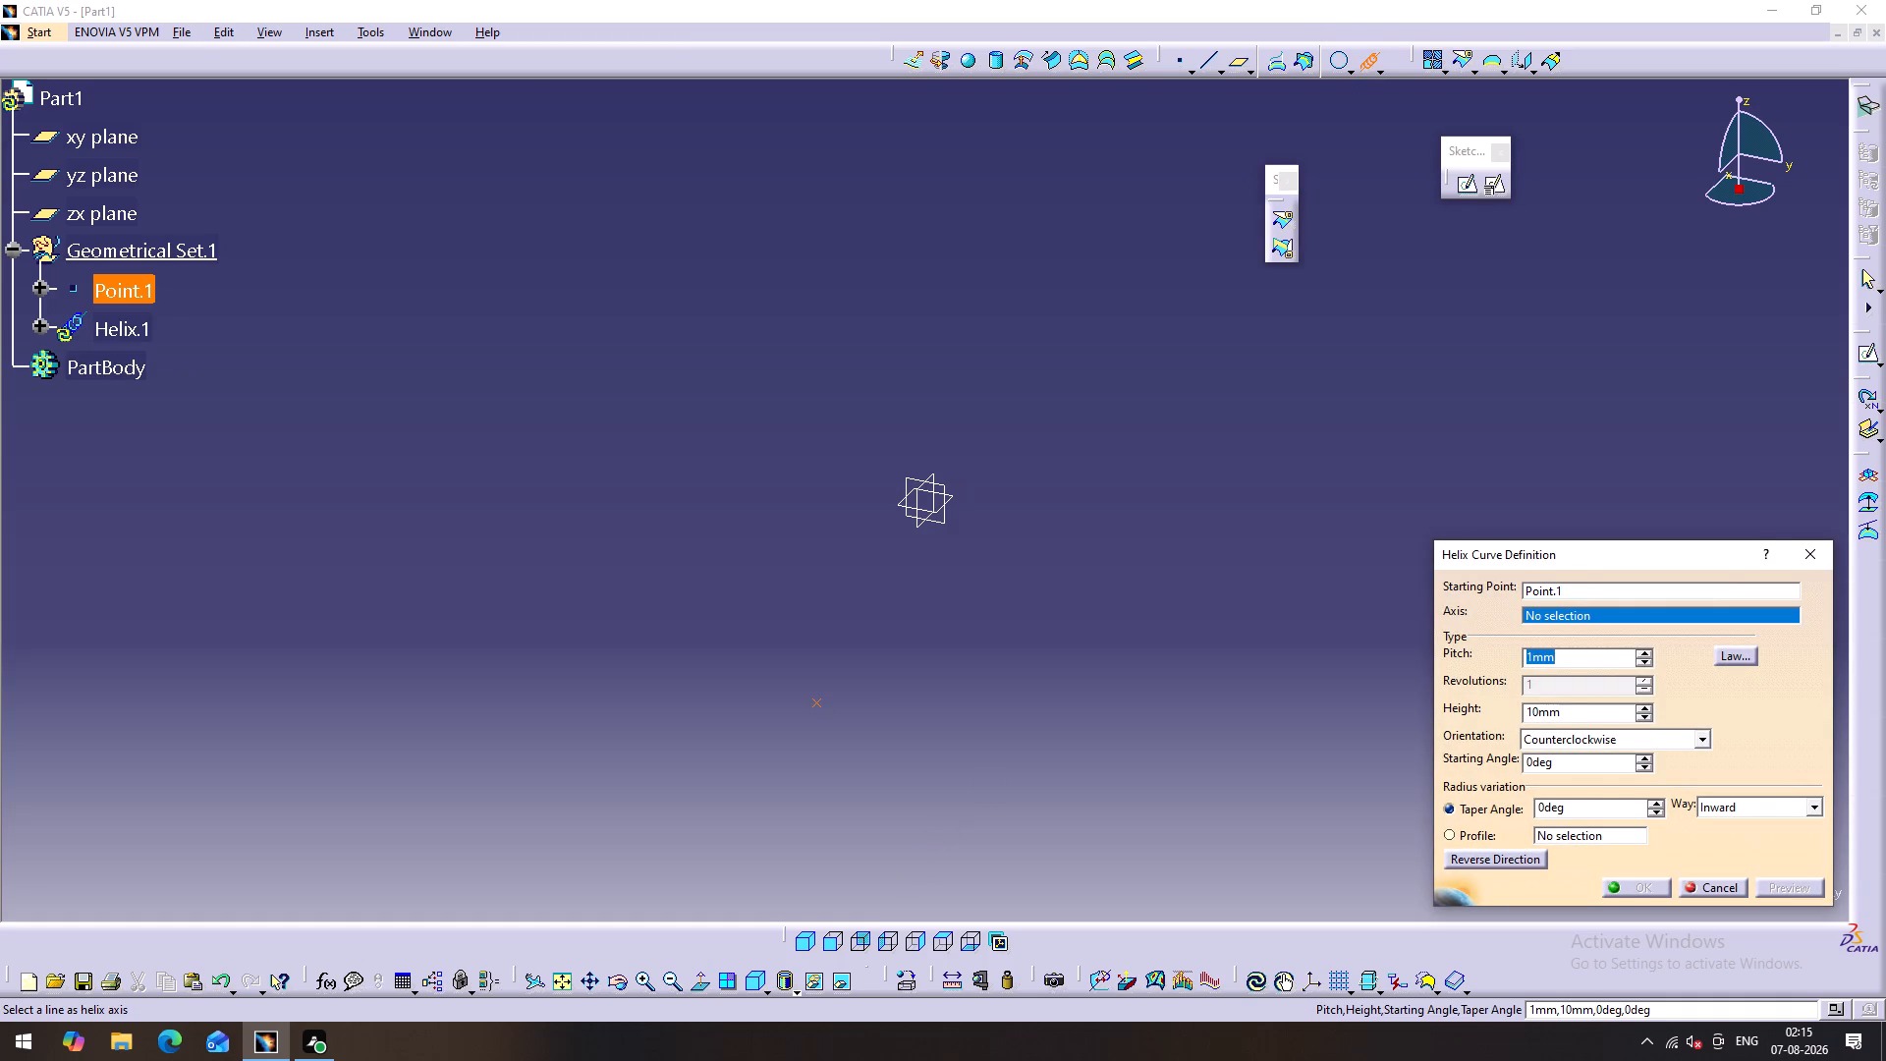
right_click(1728, 617)
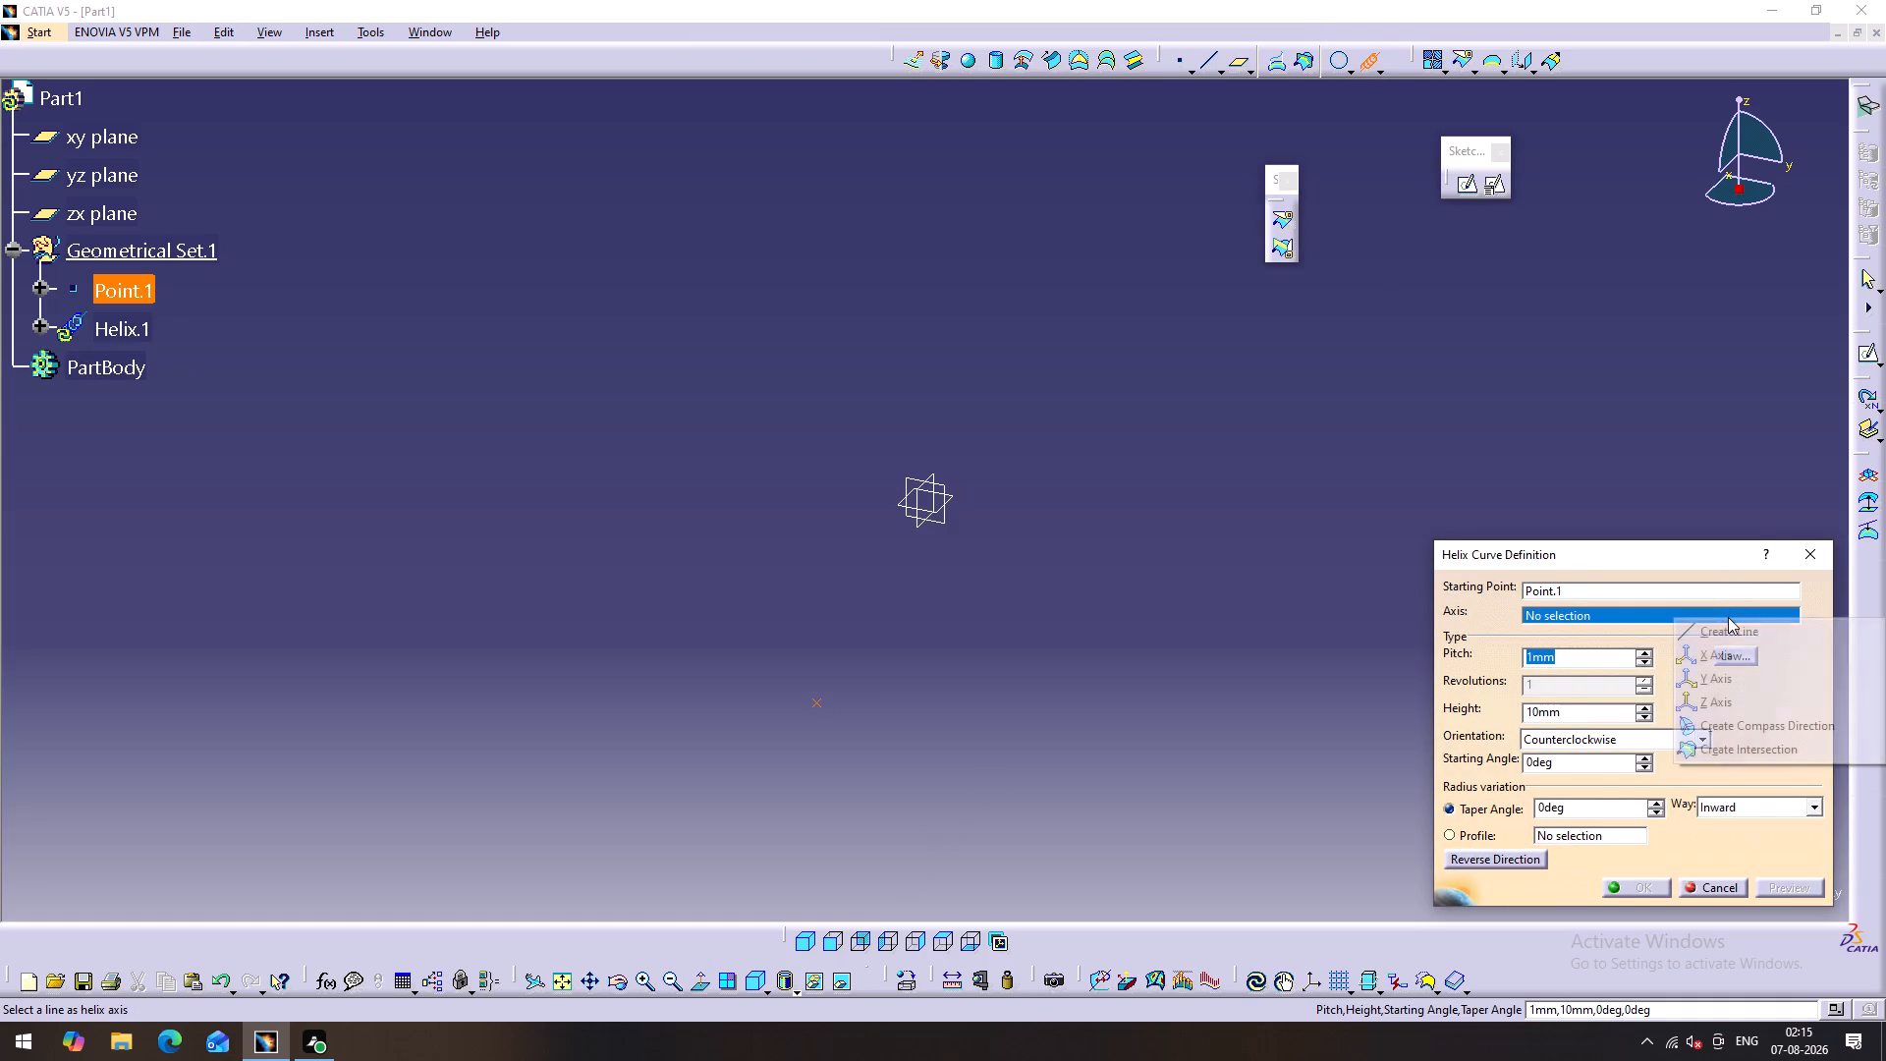
left_click(1737, 698)
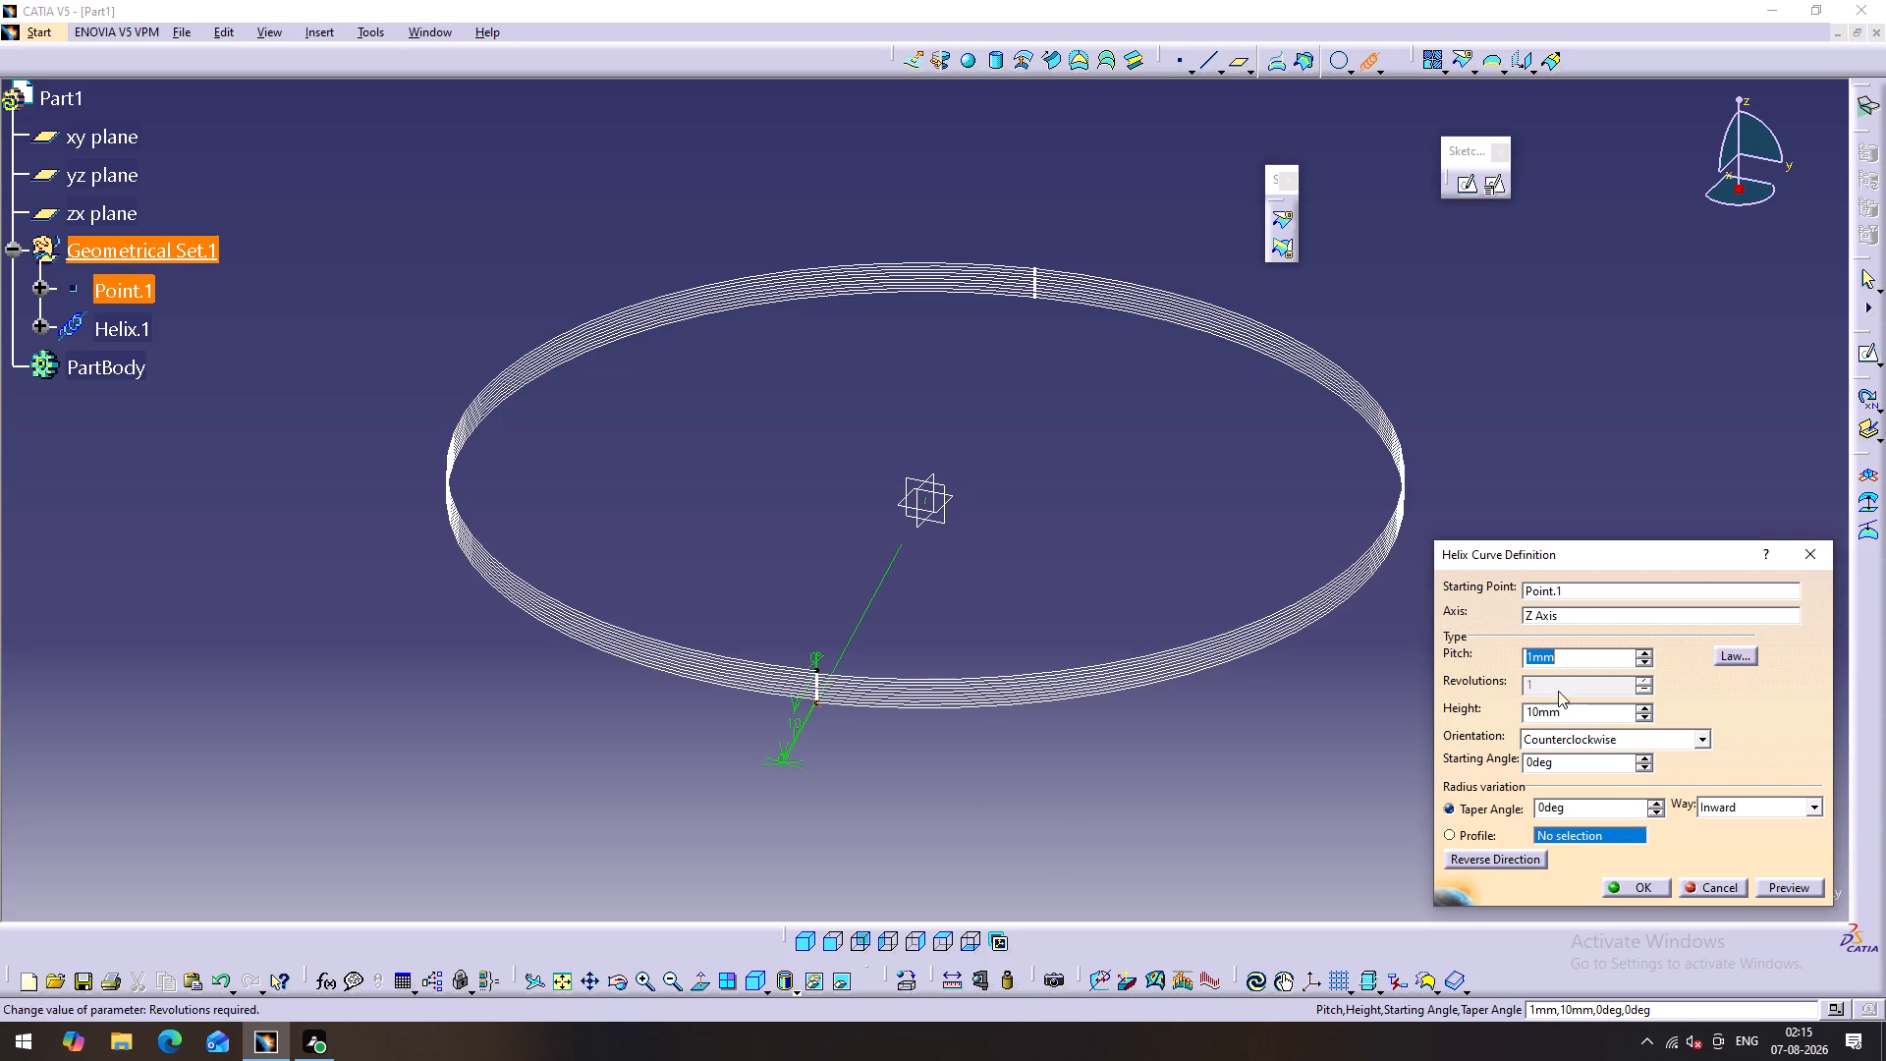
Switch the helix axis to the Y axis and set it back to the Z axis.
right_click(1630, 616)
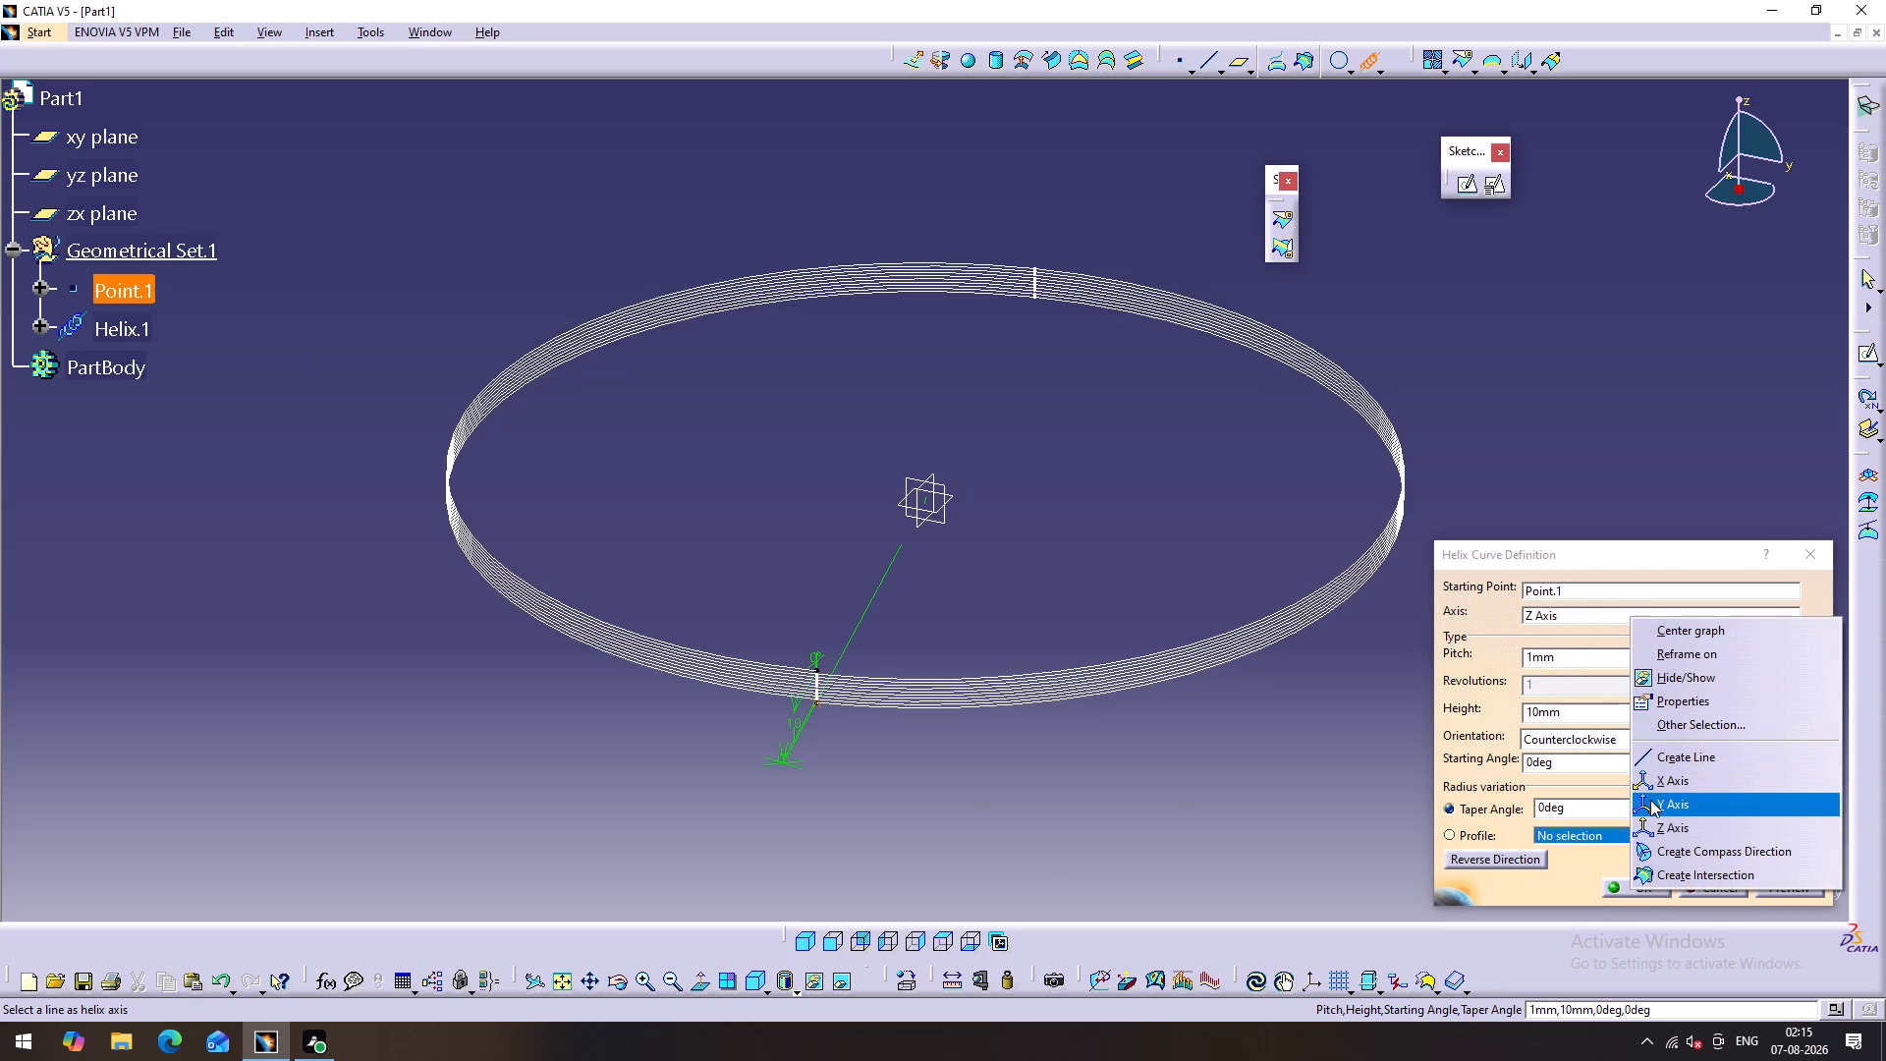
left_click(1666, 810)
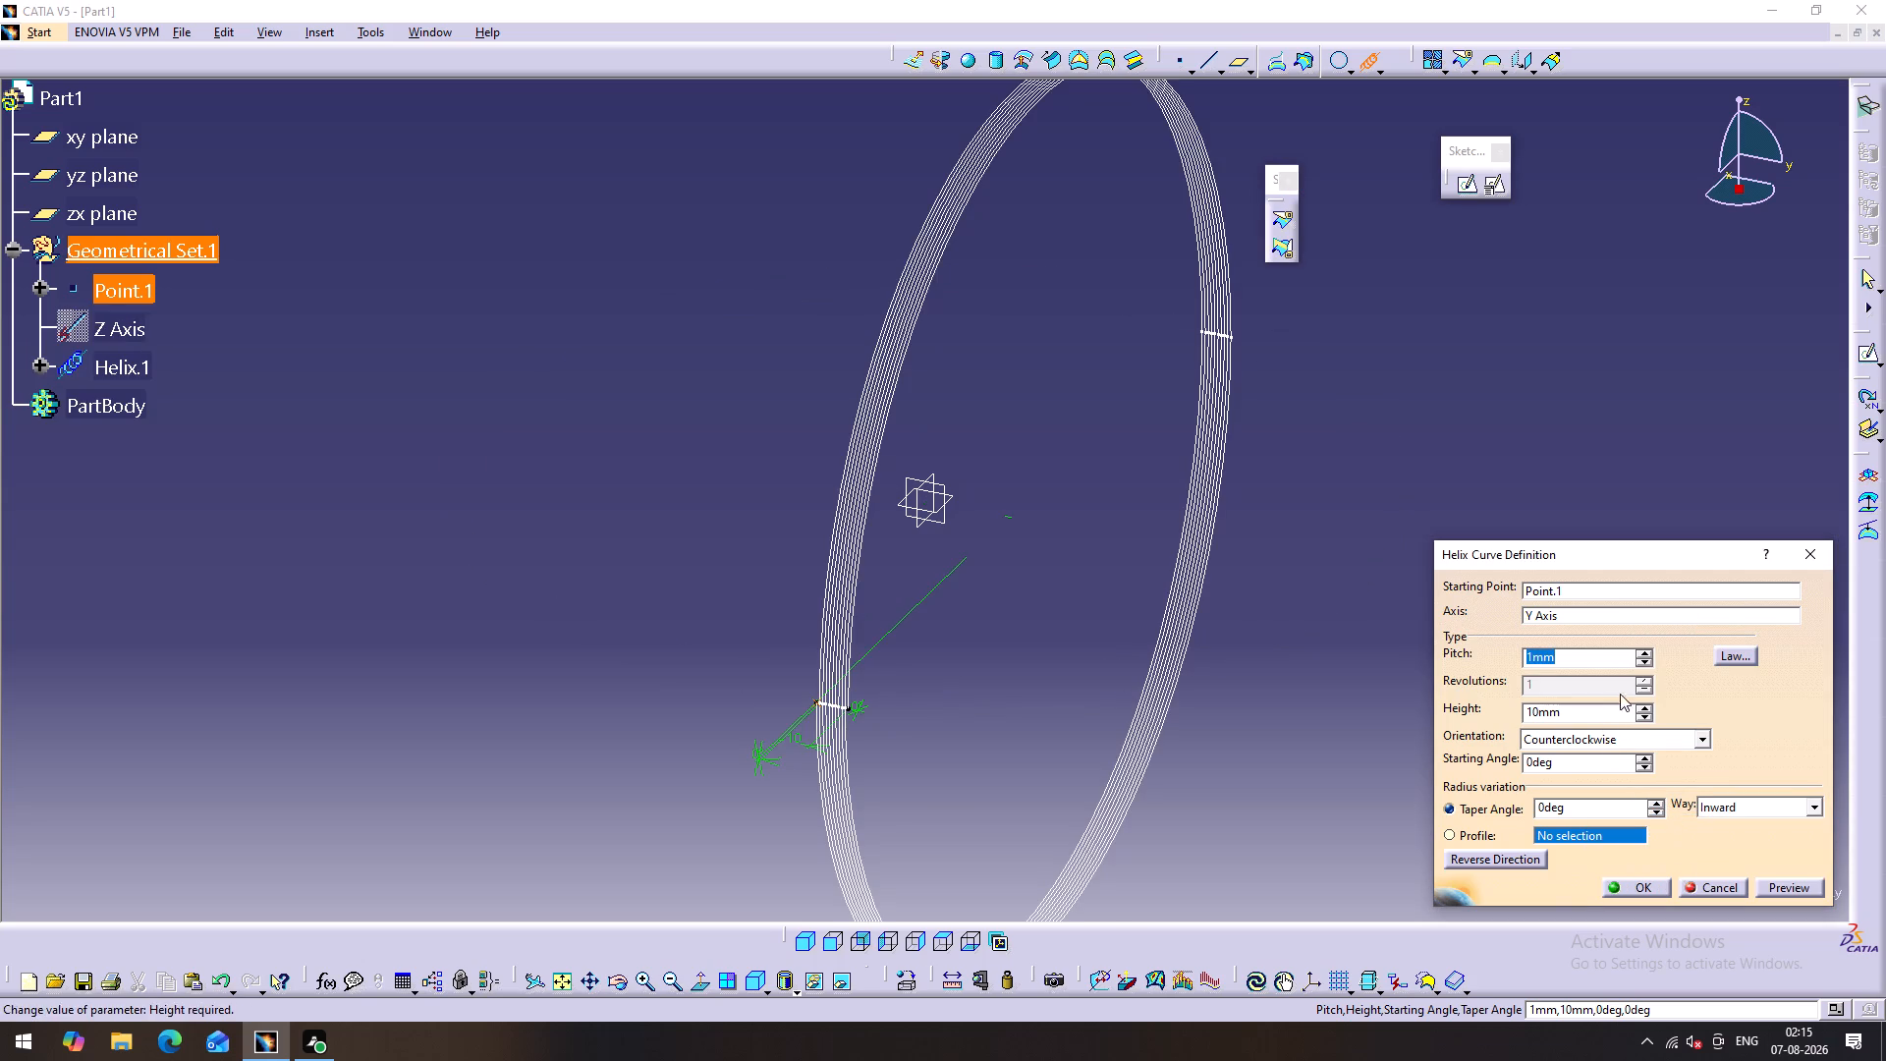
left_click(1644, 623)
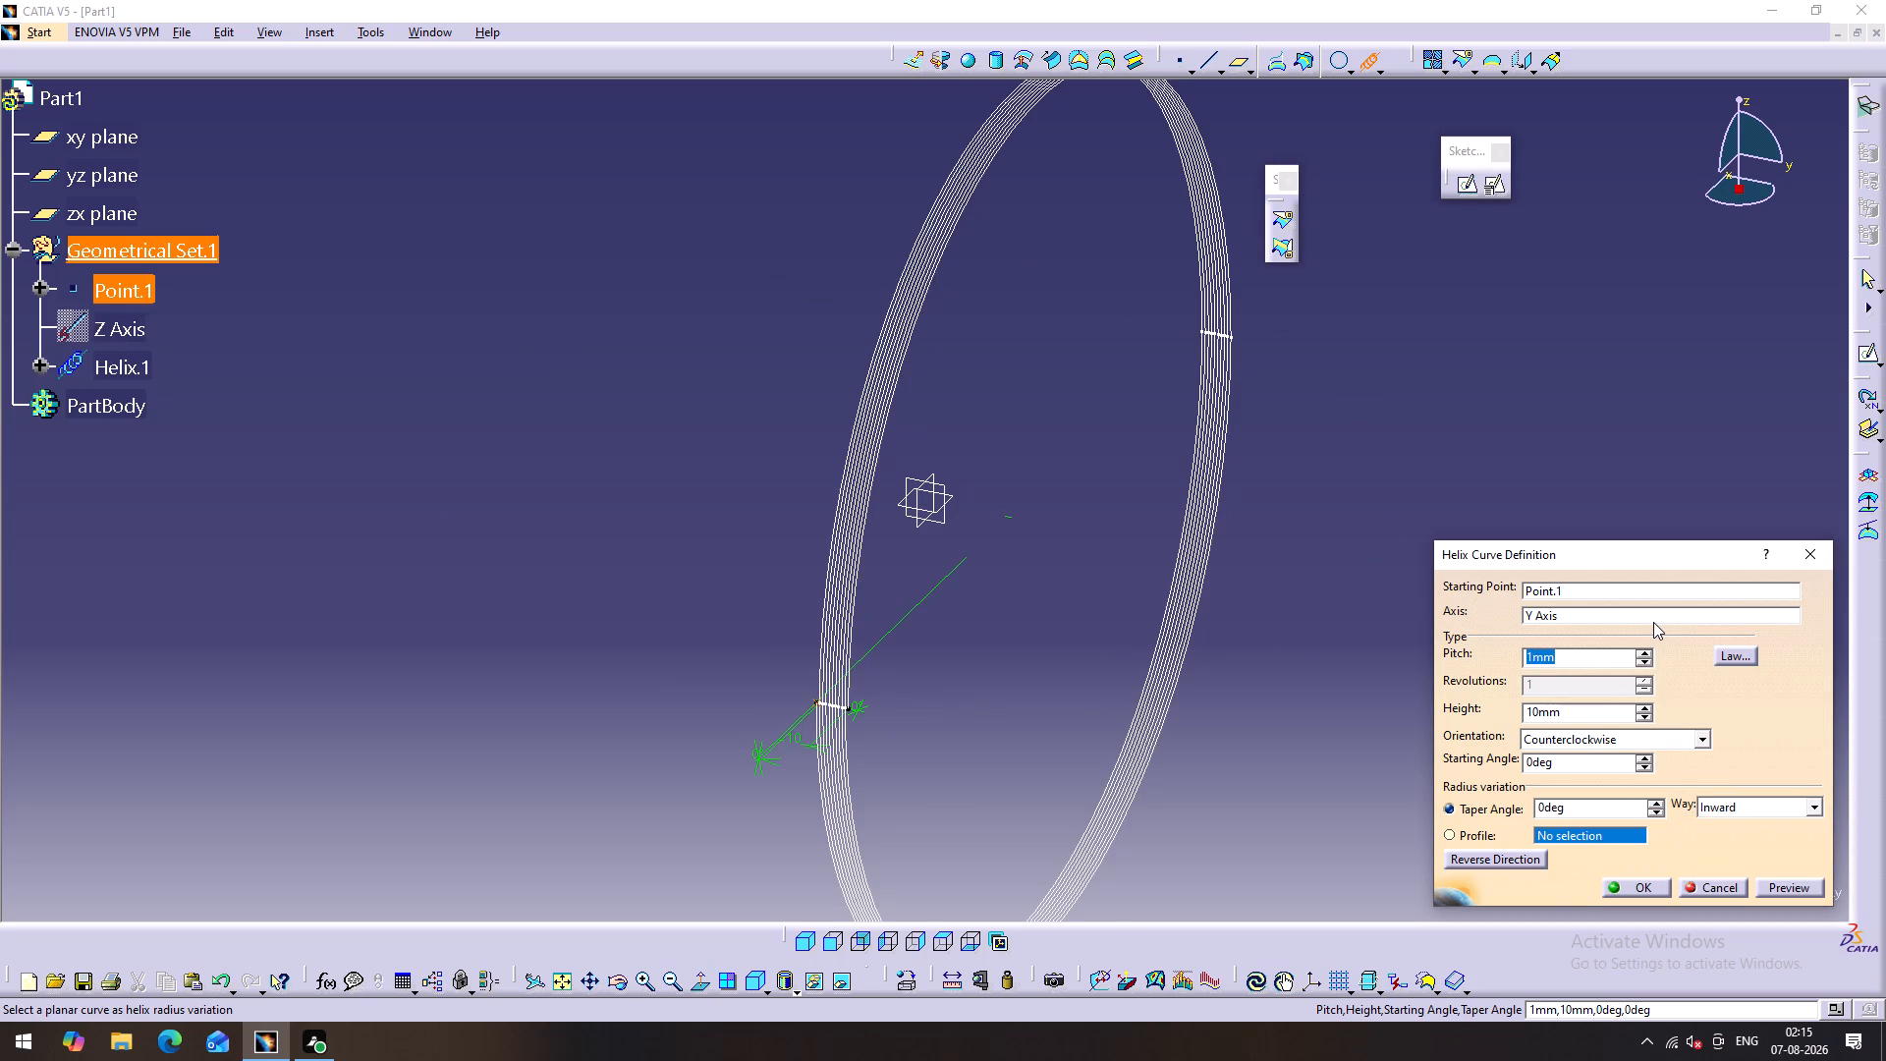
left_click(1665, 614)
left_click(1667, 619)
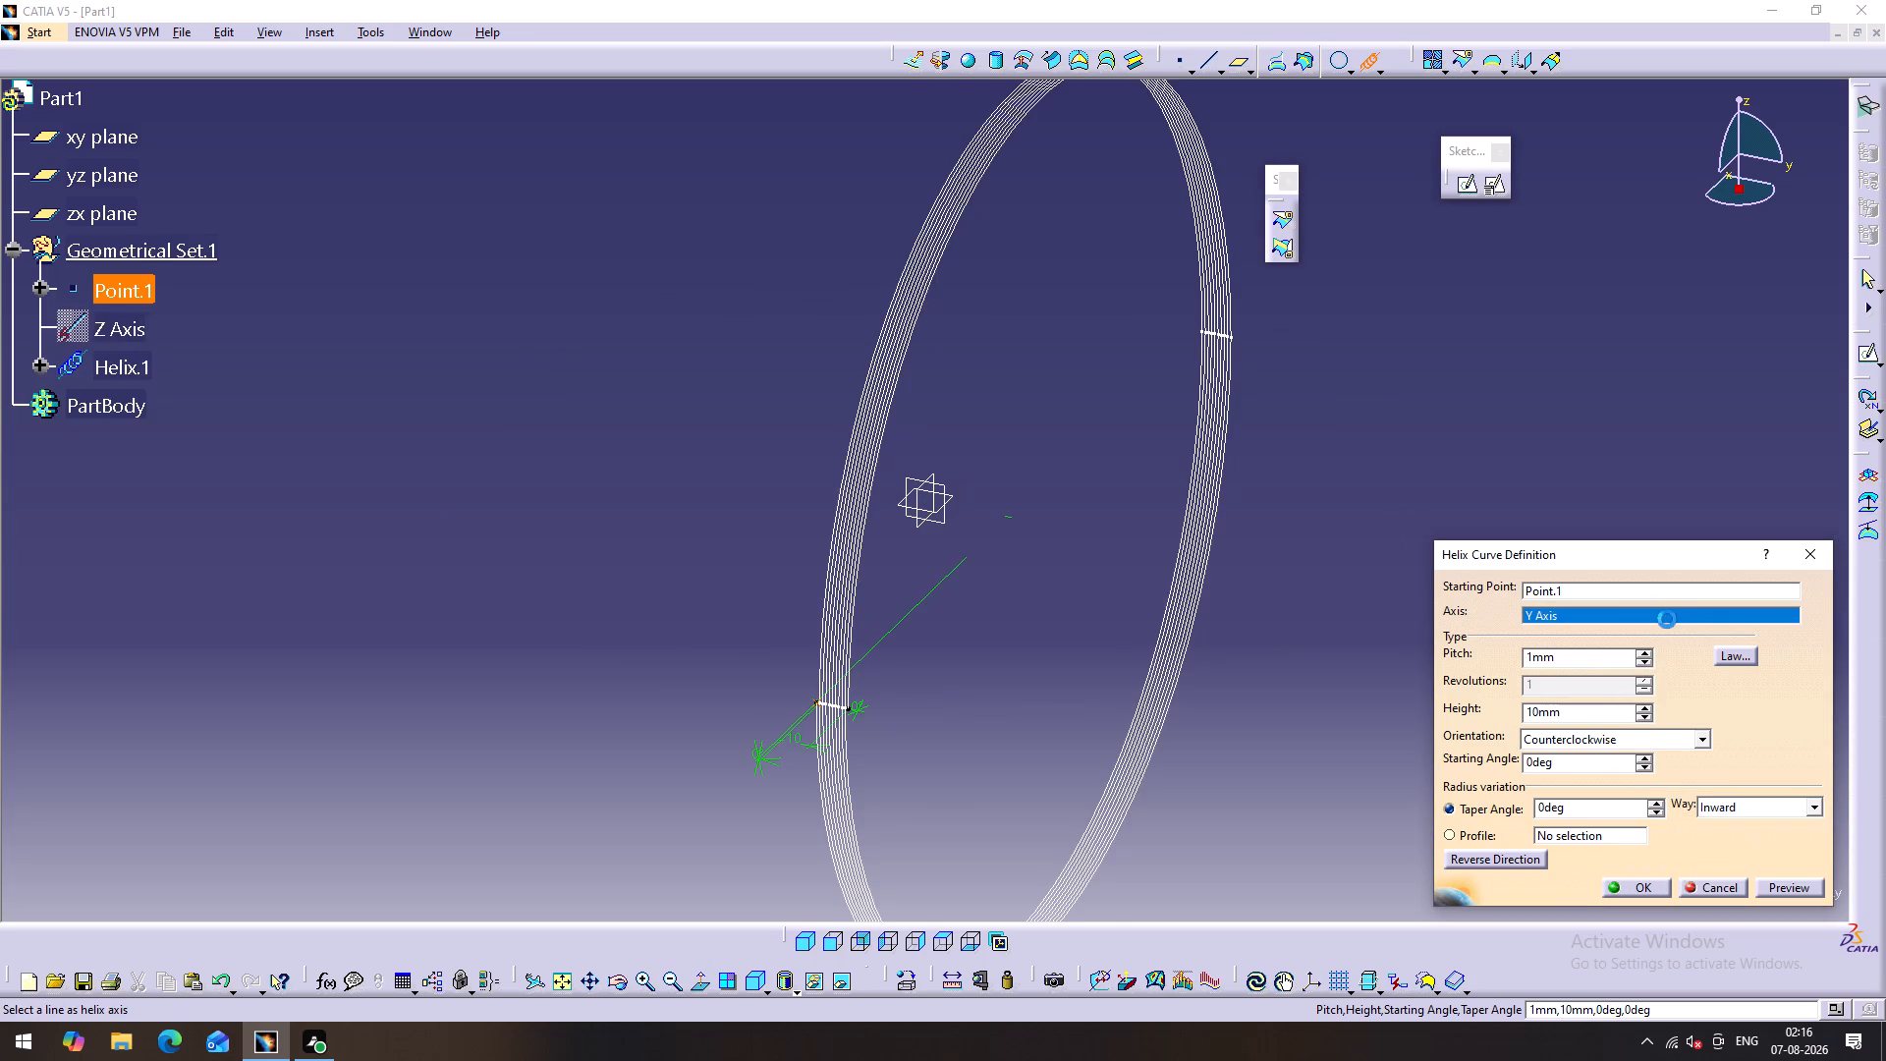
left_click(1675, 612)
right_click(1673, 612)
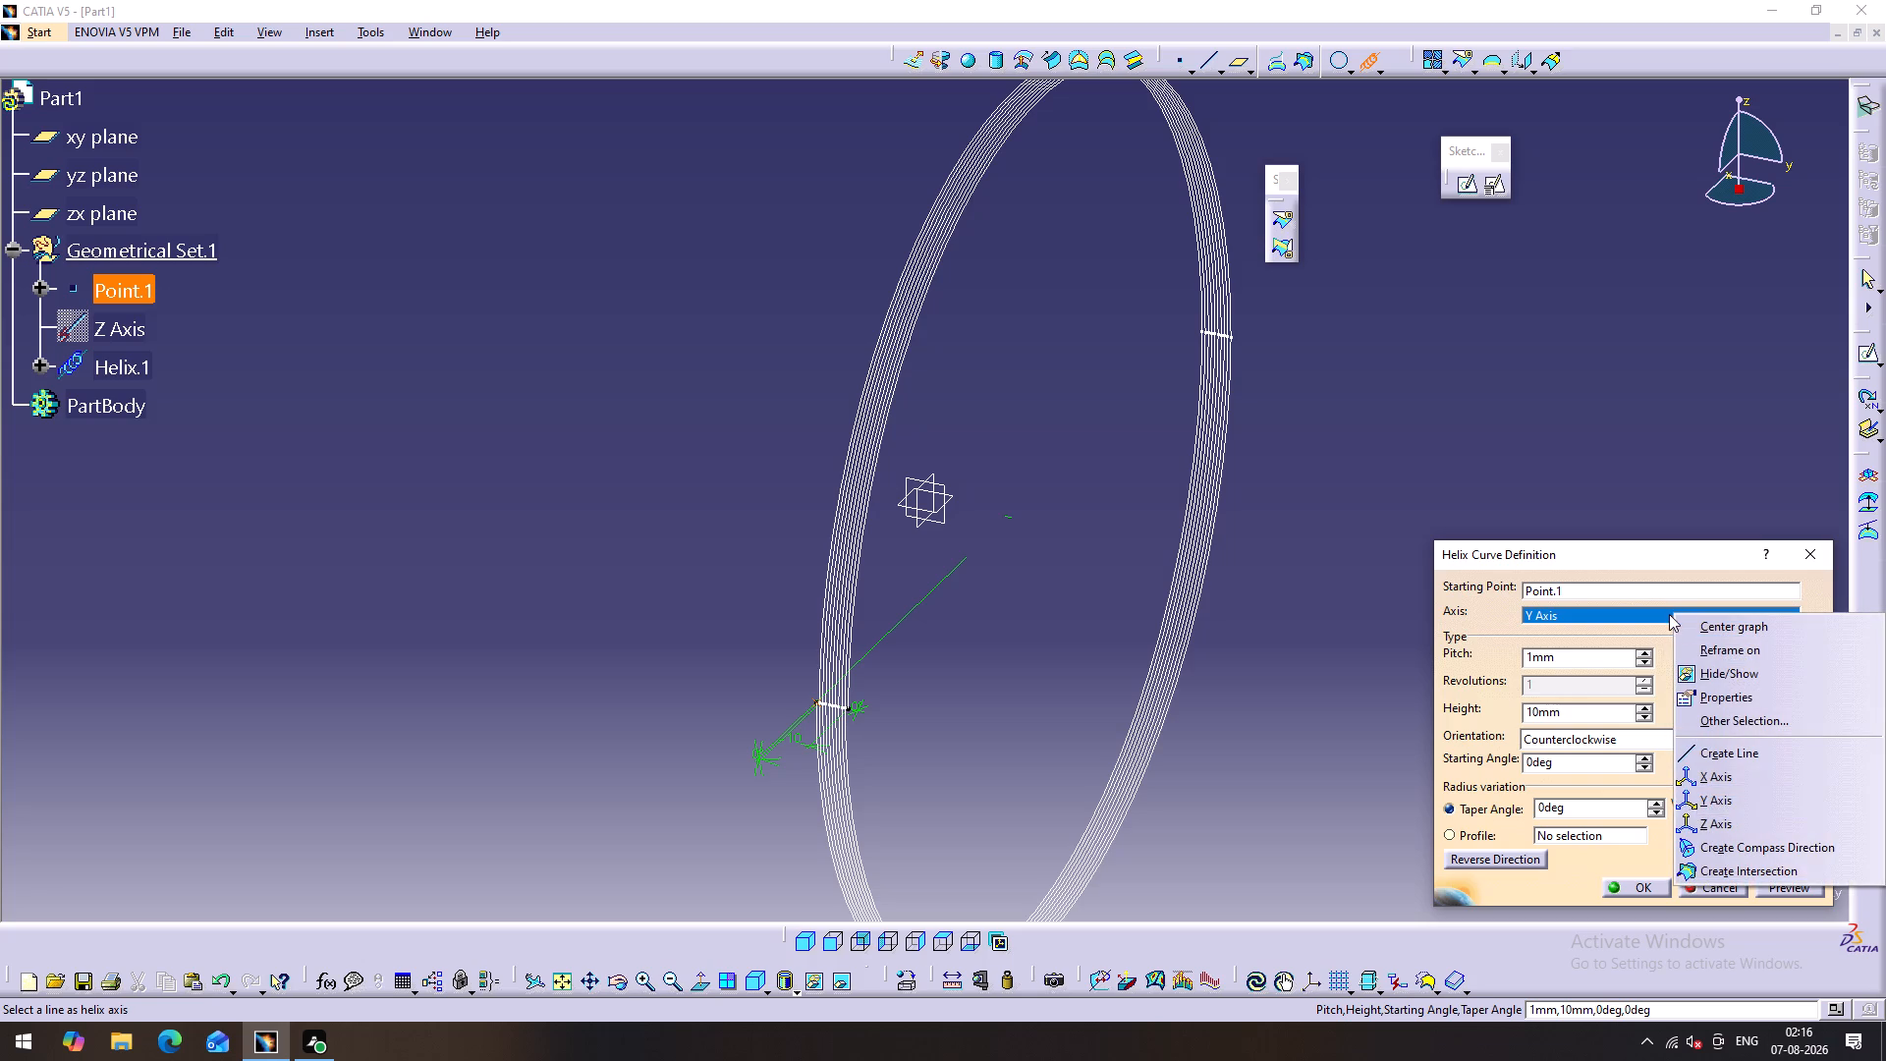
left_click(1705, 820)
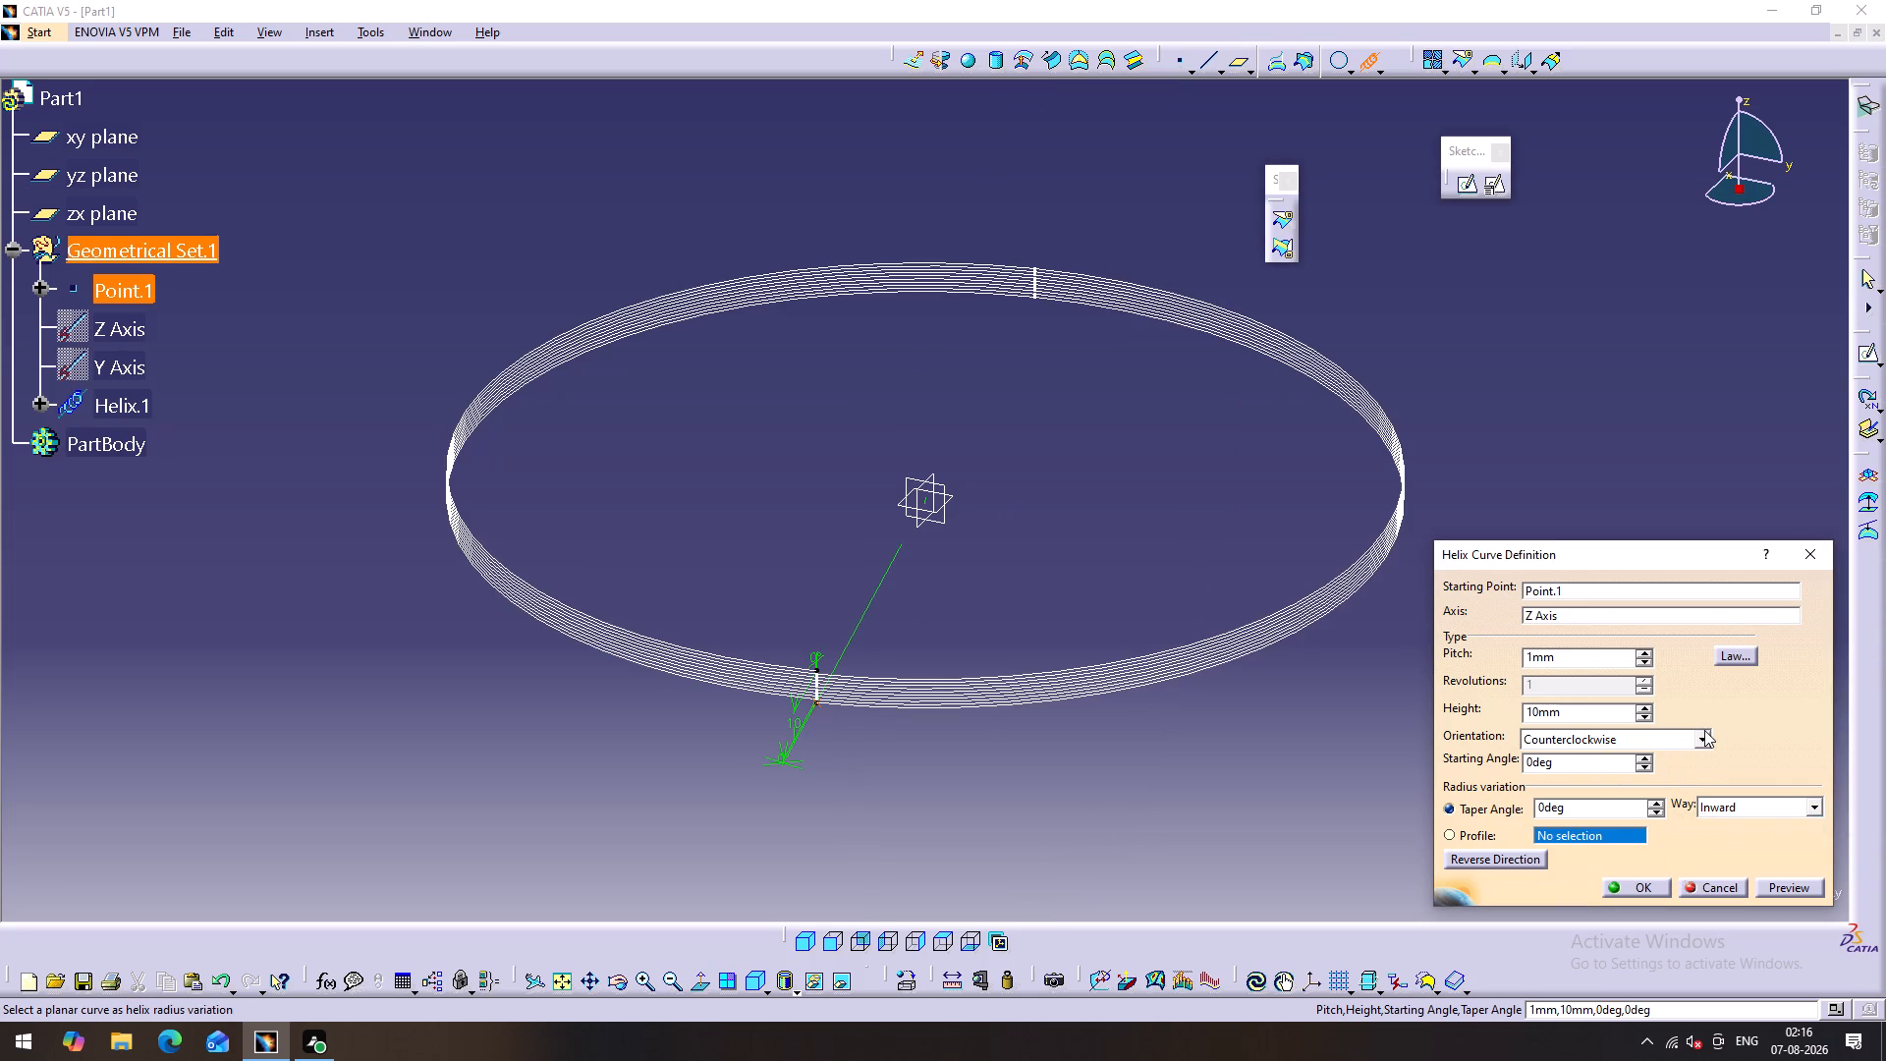
Set the helix orientation to Clockwise and its pitch to 5 mm, and create the helix.
left_click(1701, 734)
left_click(1646, 769)
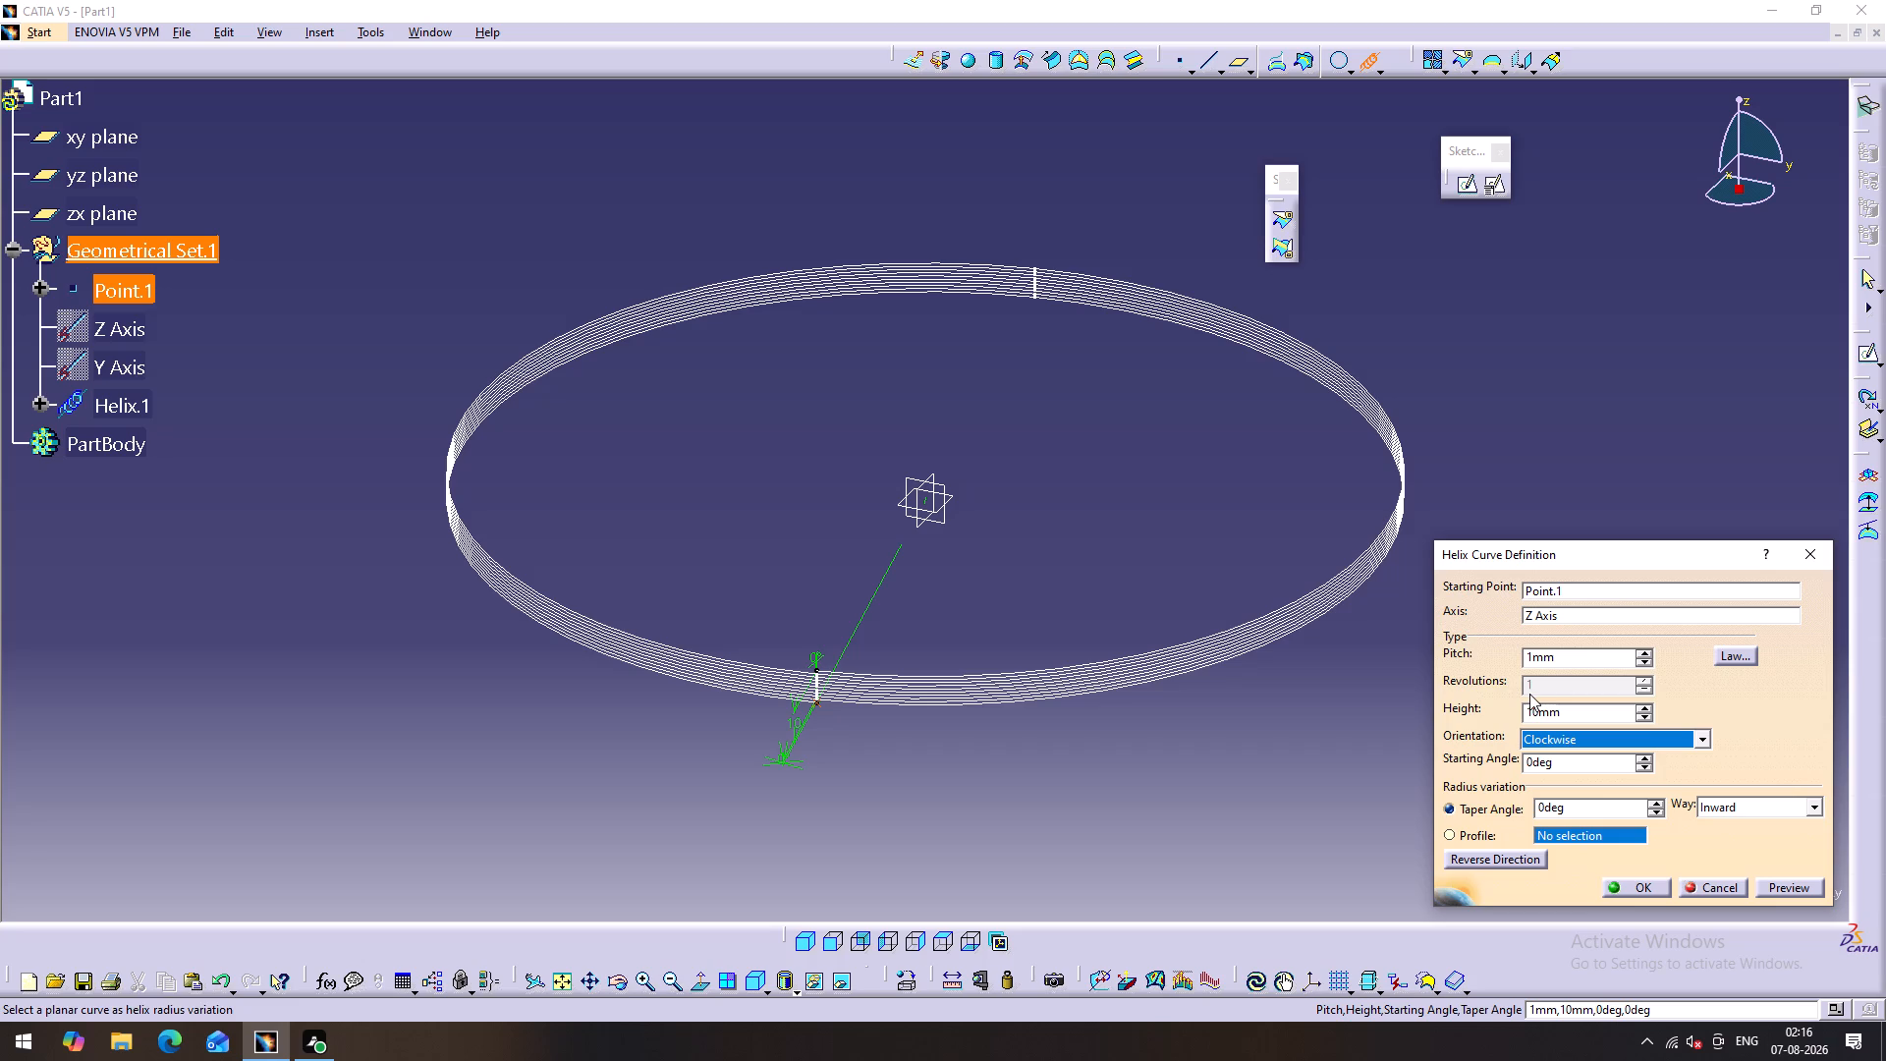
left_click_drag(1604, 660, 1490, 660)
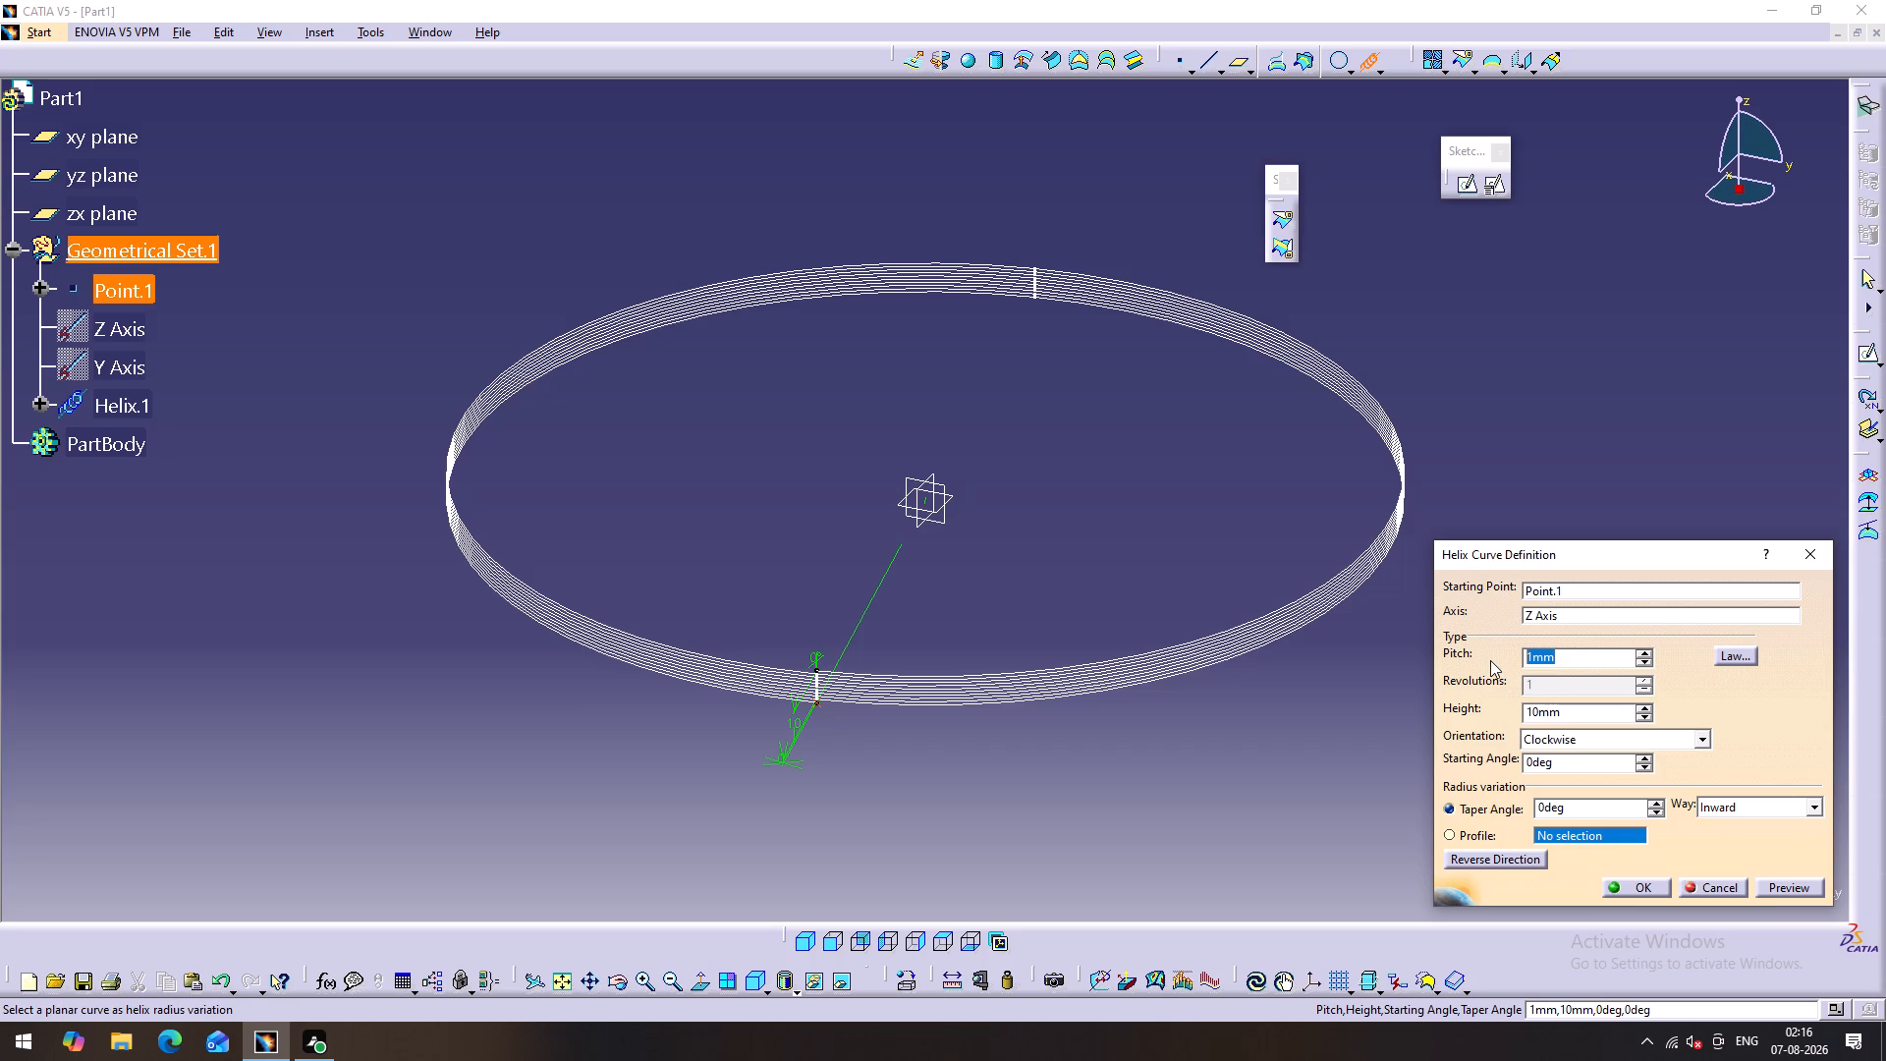
key("5")
key("Return")
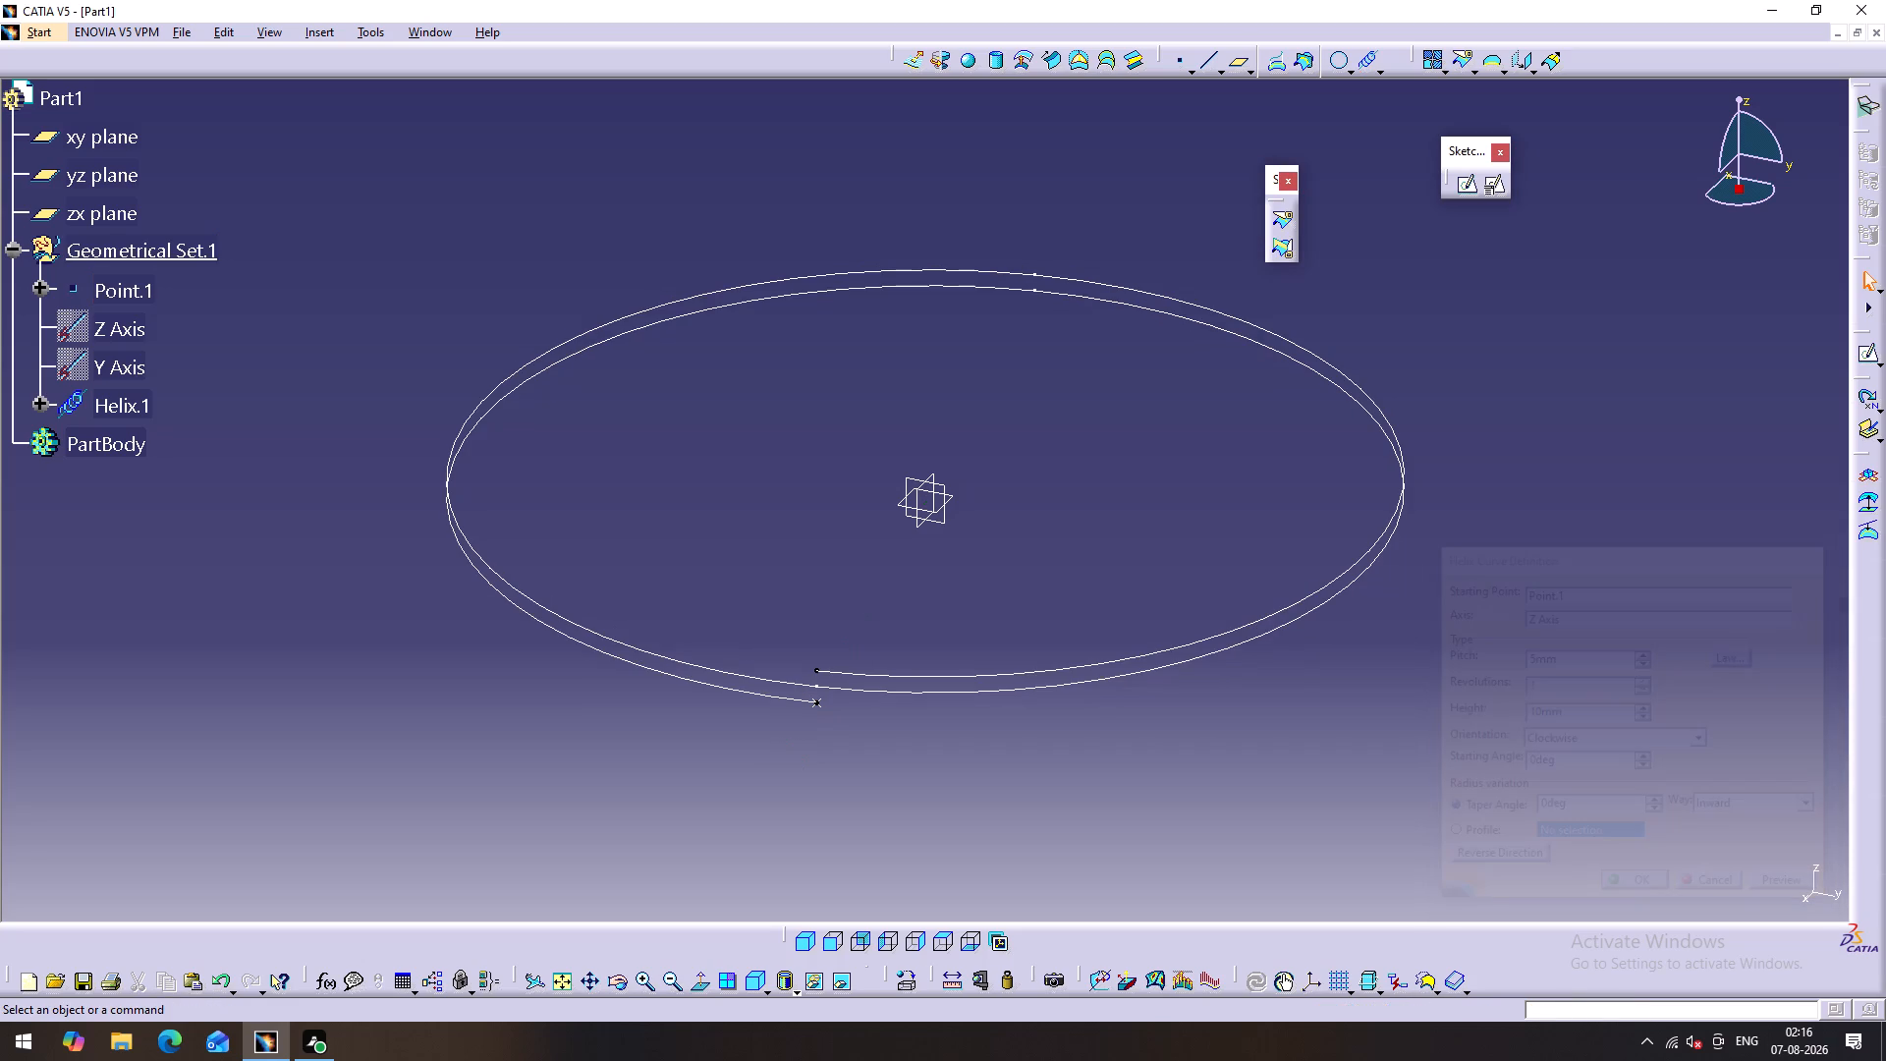
Reopen the helix definition and set its height to 100 mm.
left_click(1067, 669)
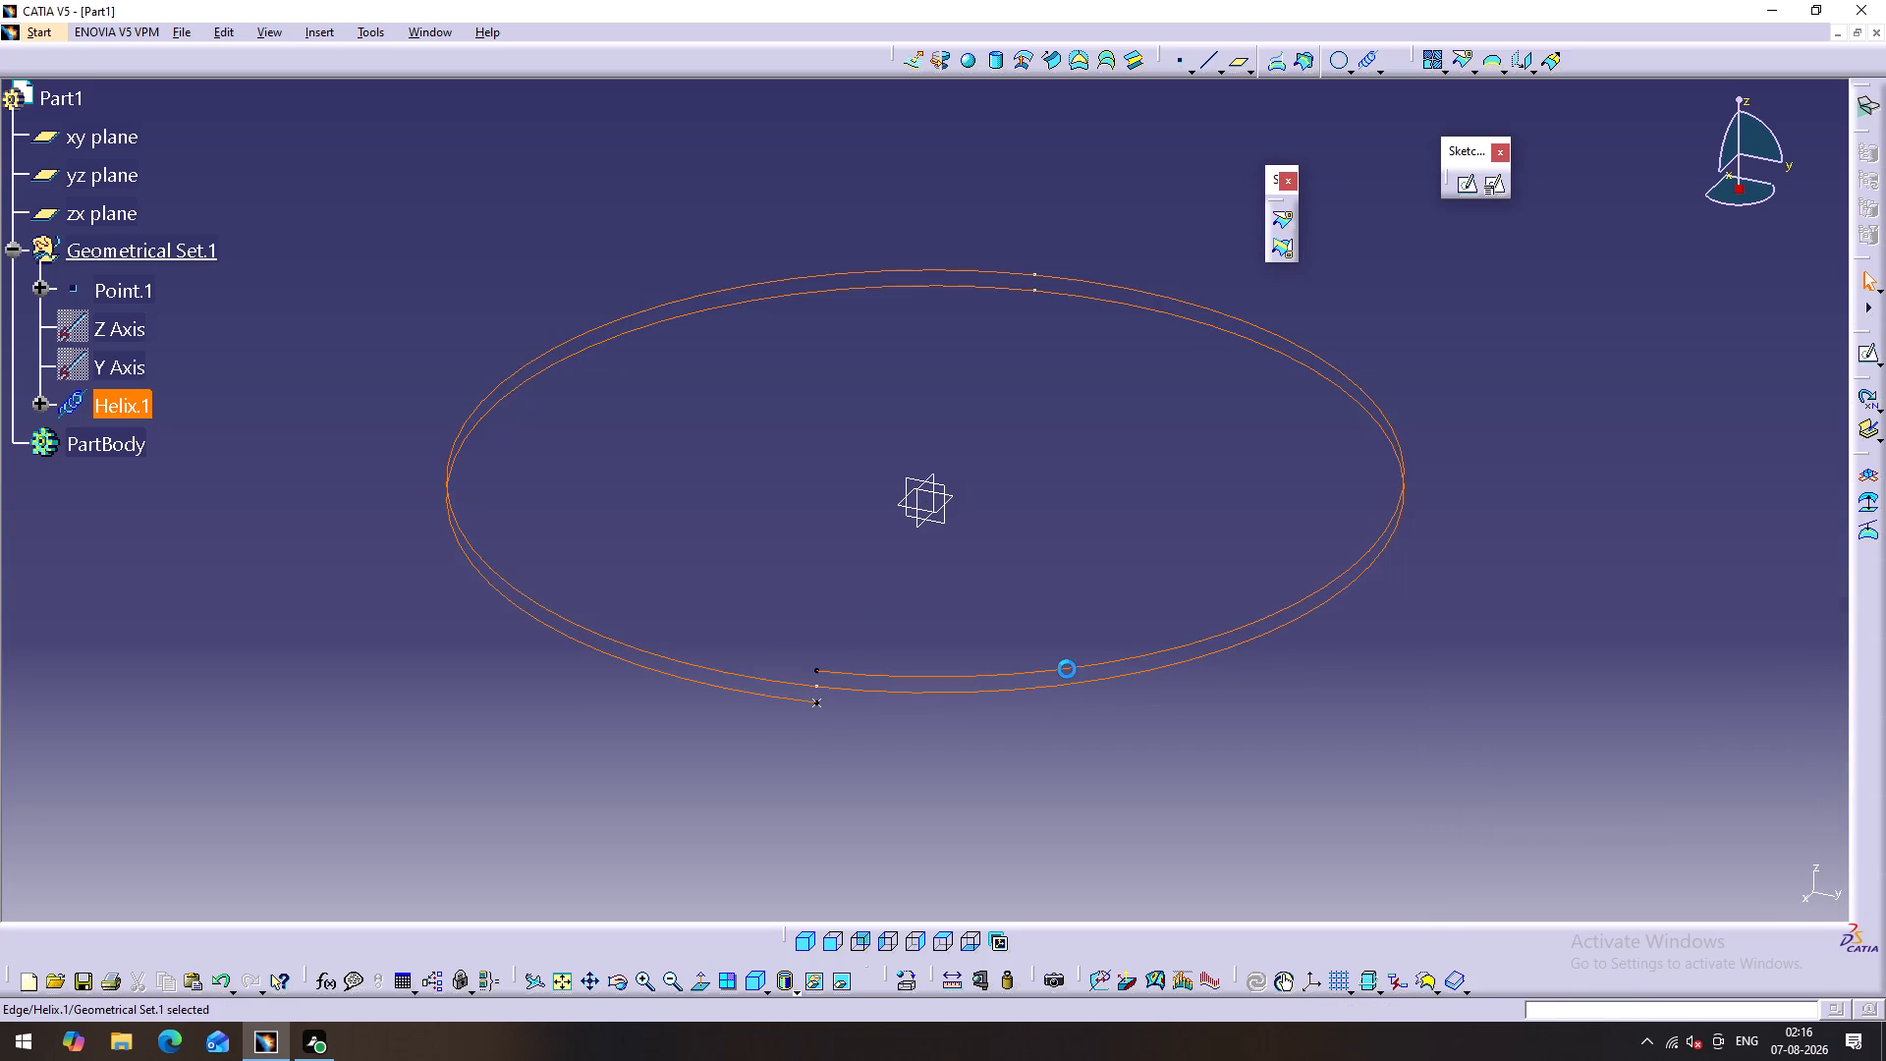
left_click(1067, 669)
double_click(1067, 669)
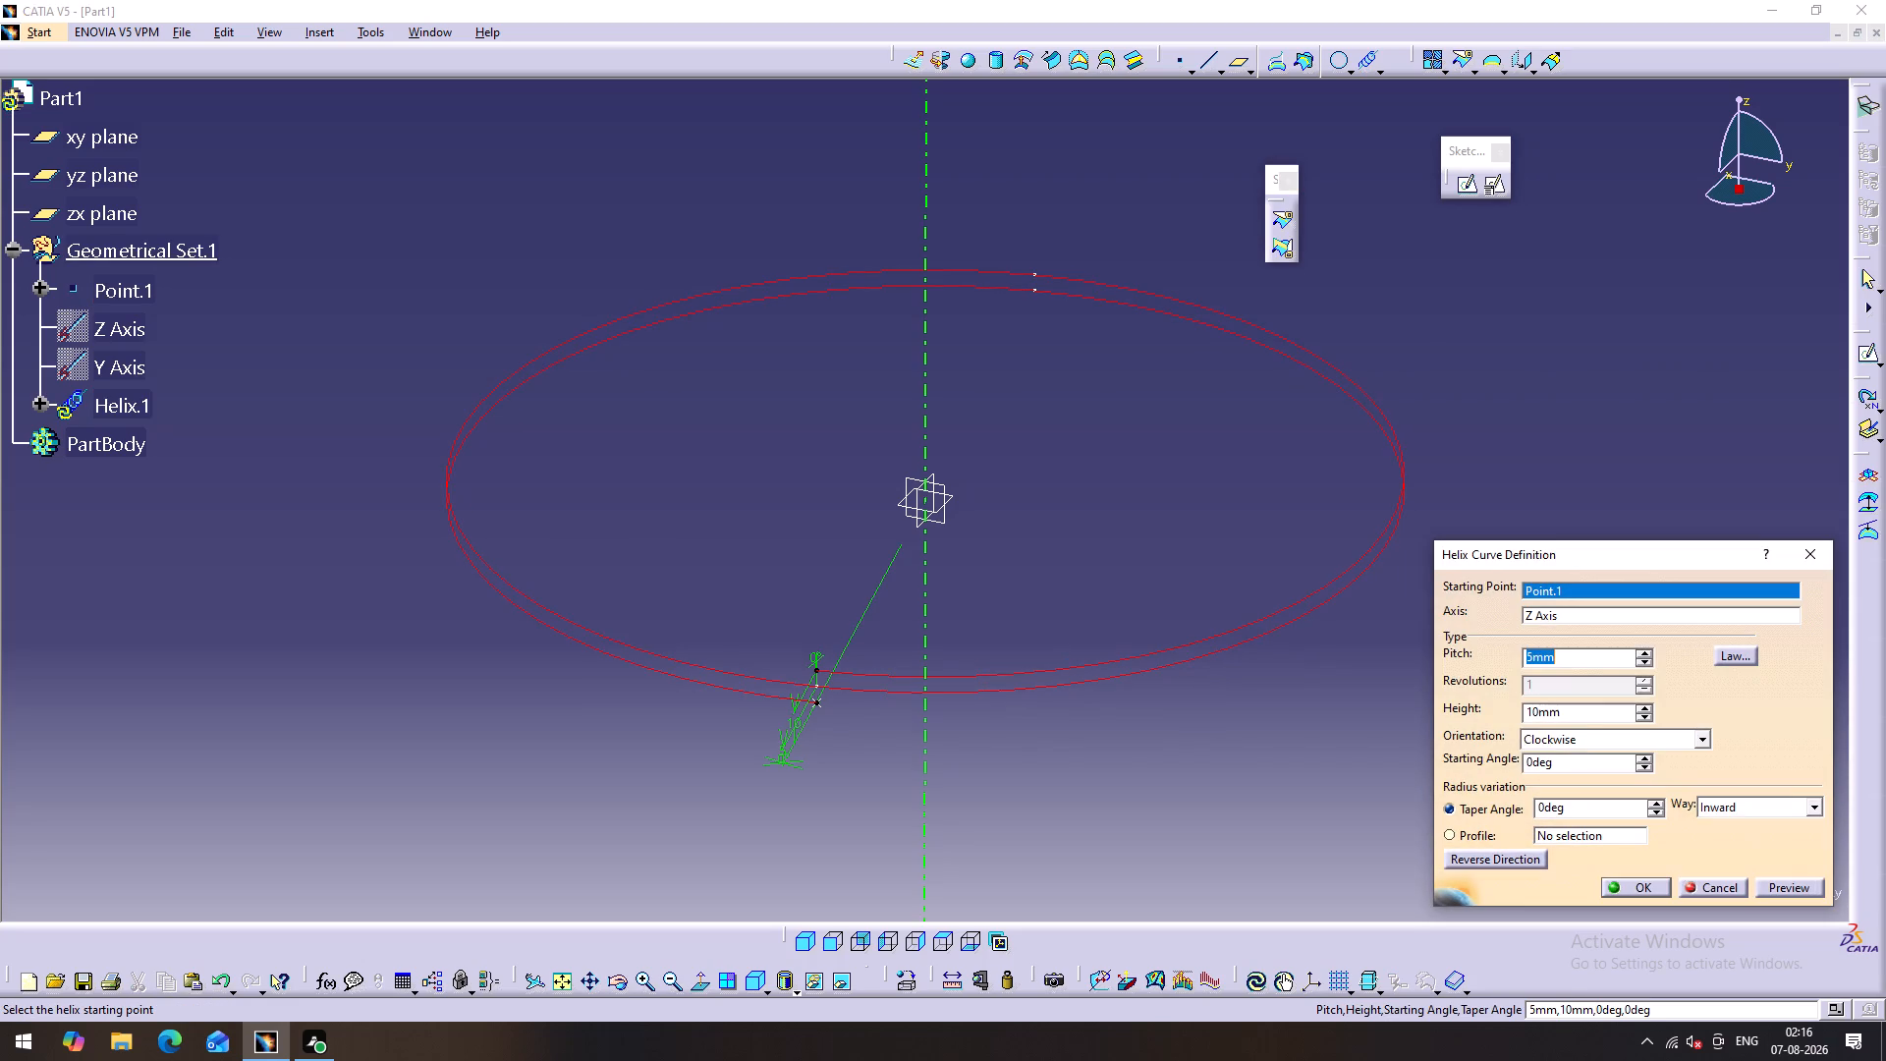
left_click_drag(1598, 709, 1473, 713)
type("100")
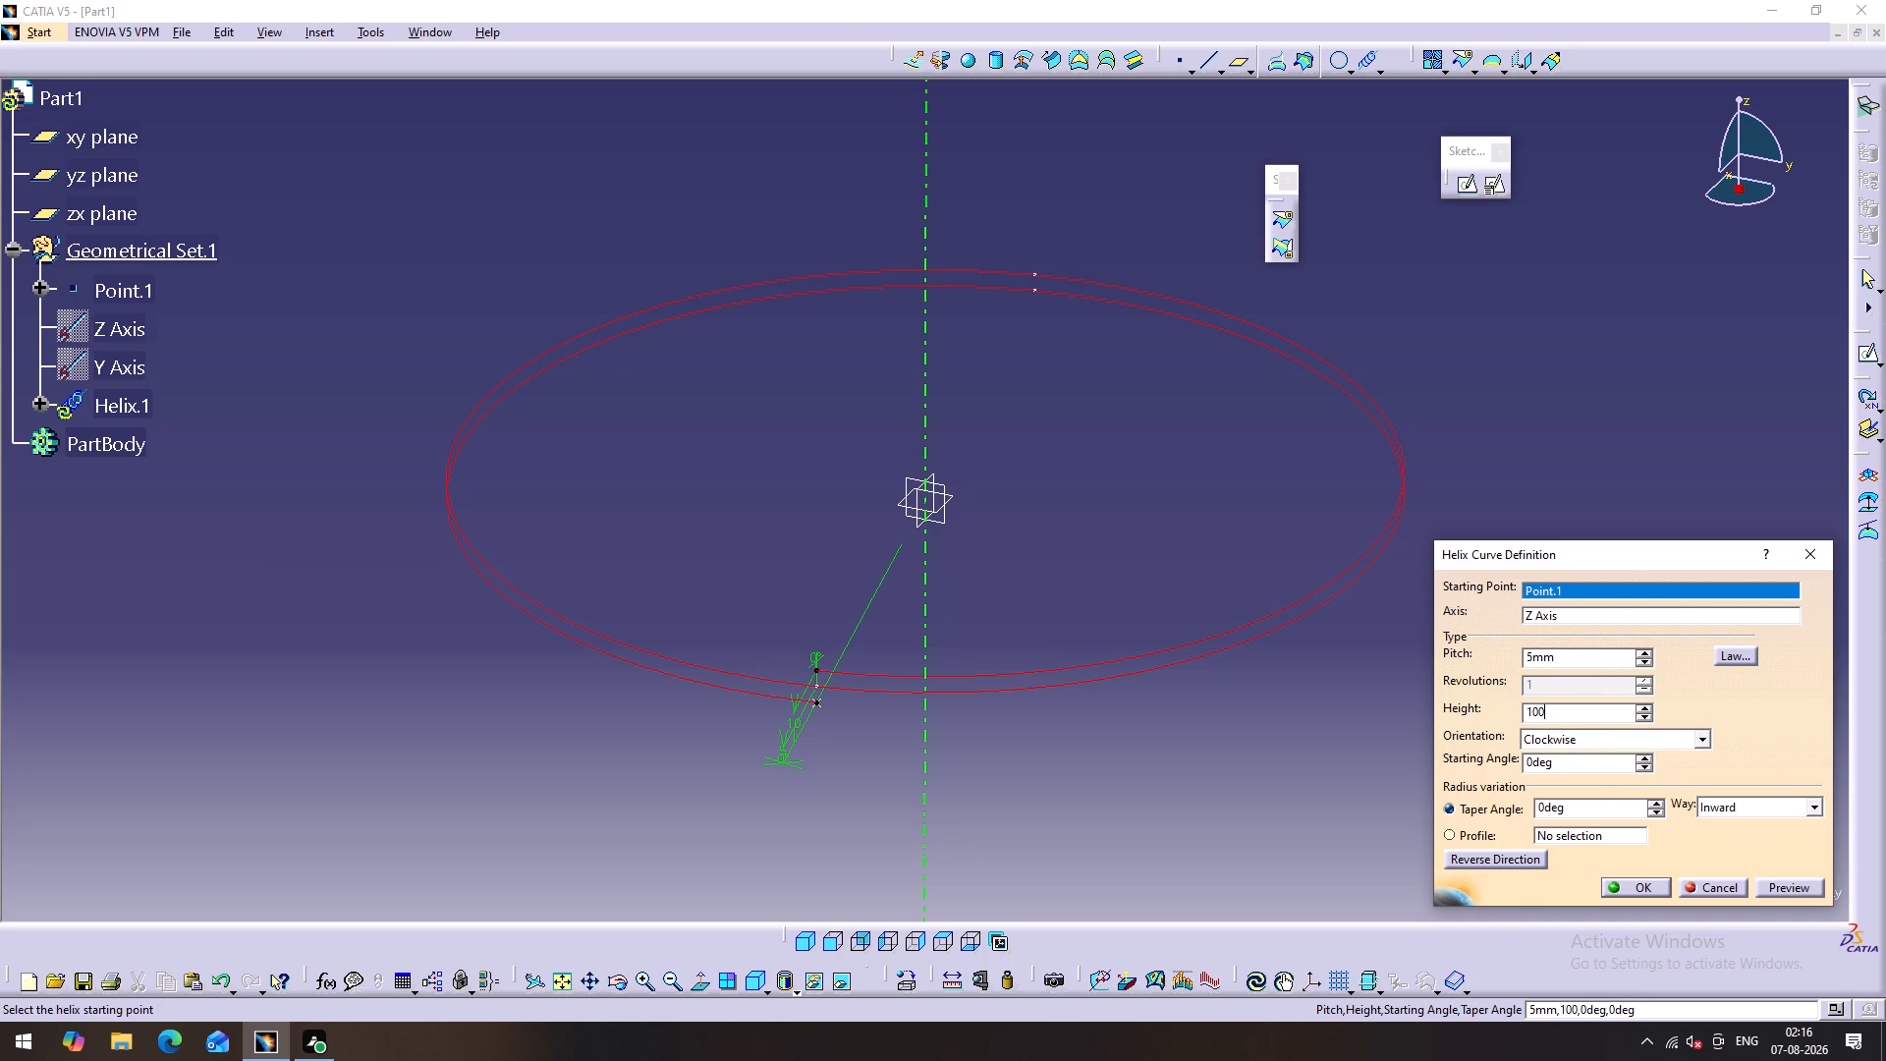
left_click(1335, 760)
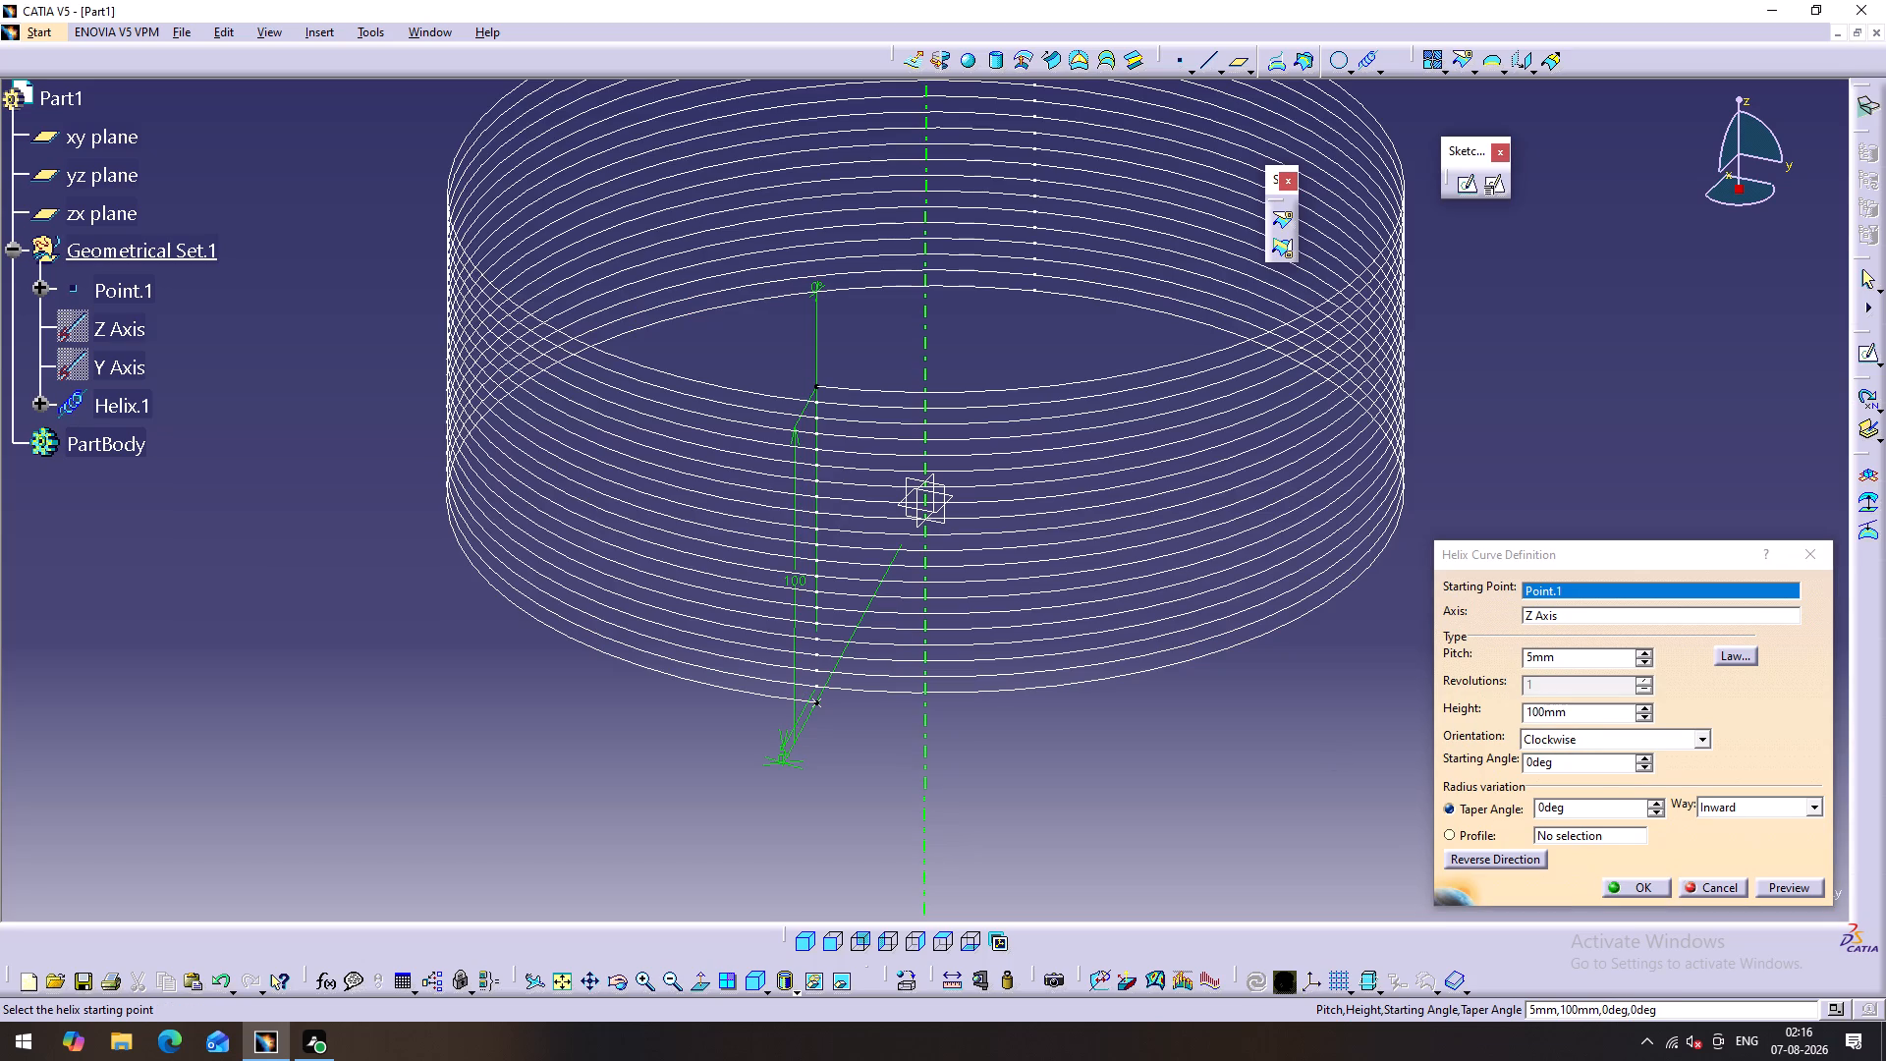
Discard the pending helix height edit and undo the helix creation, leaving only the starting point on the xy plane.
left_click(1817, 554)
left_click(1532, 469)
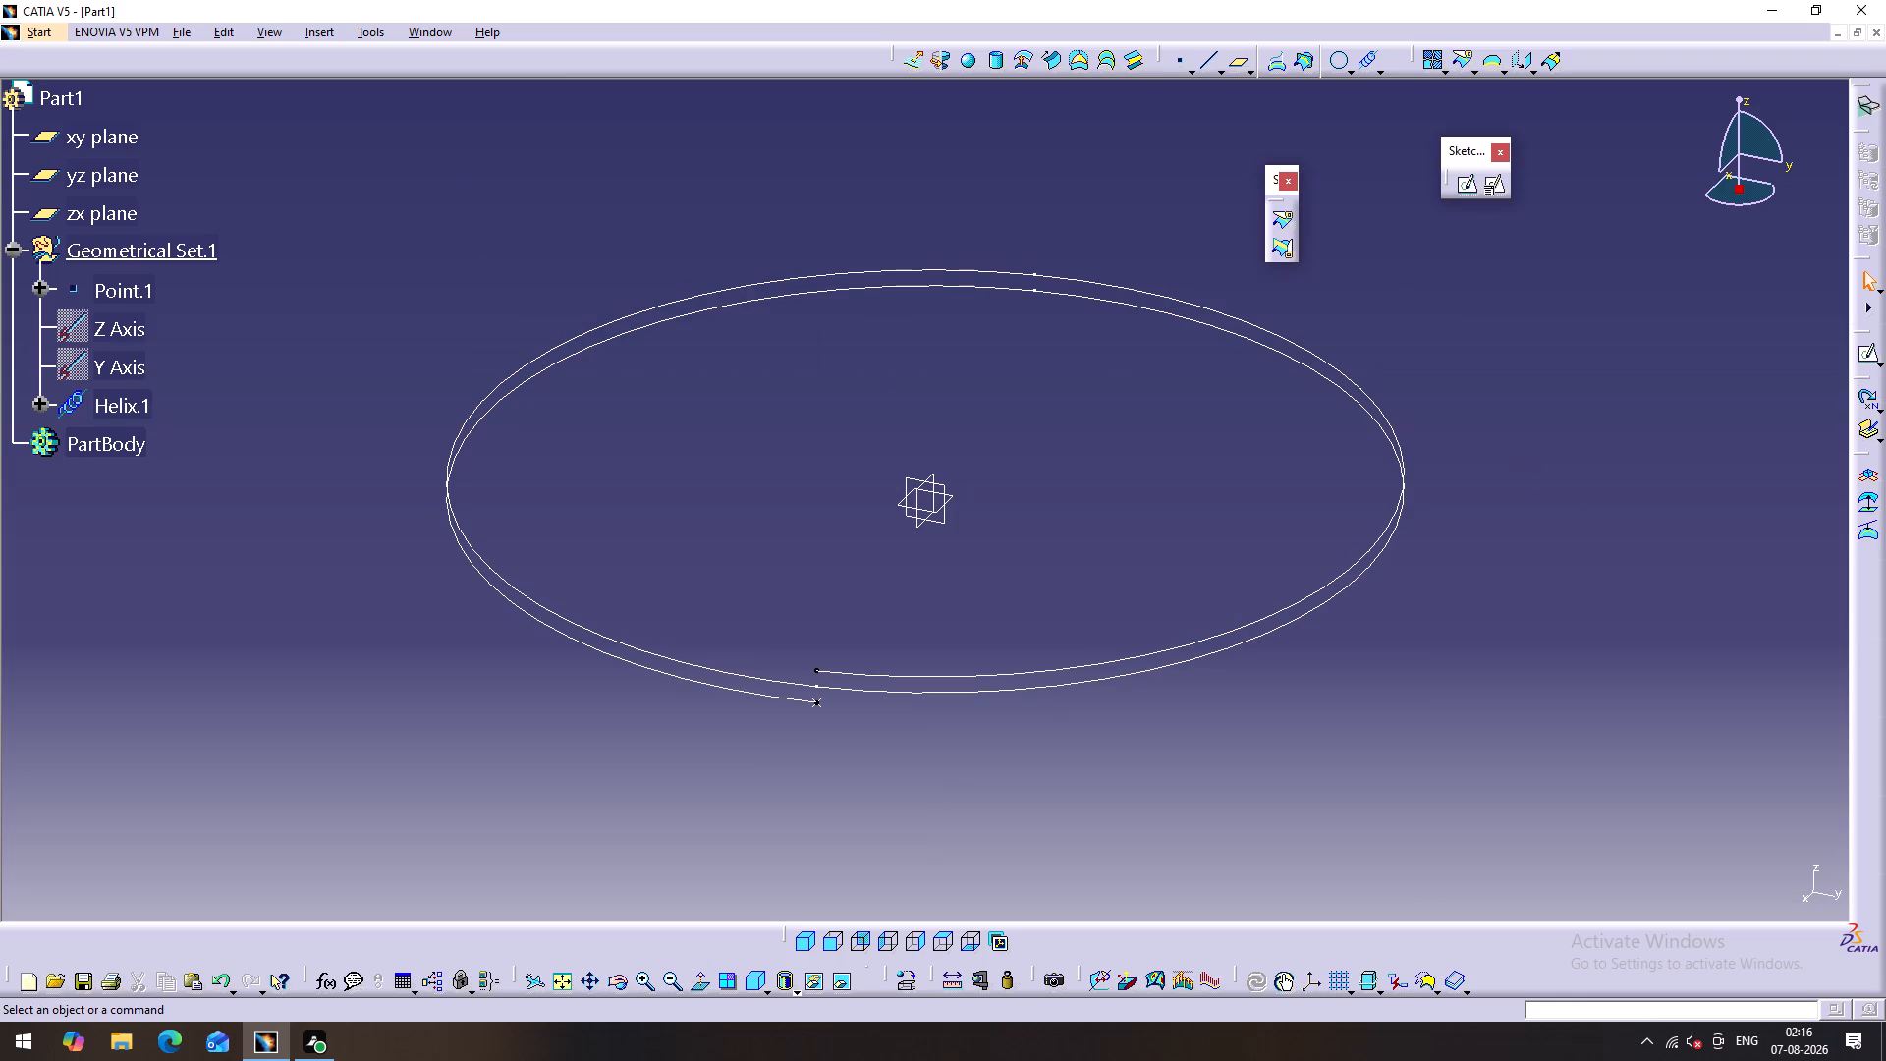
key("ctrl+z")
key("ctrl+z")
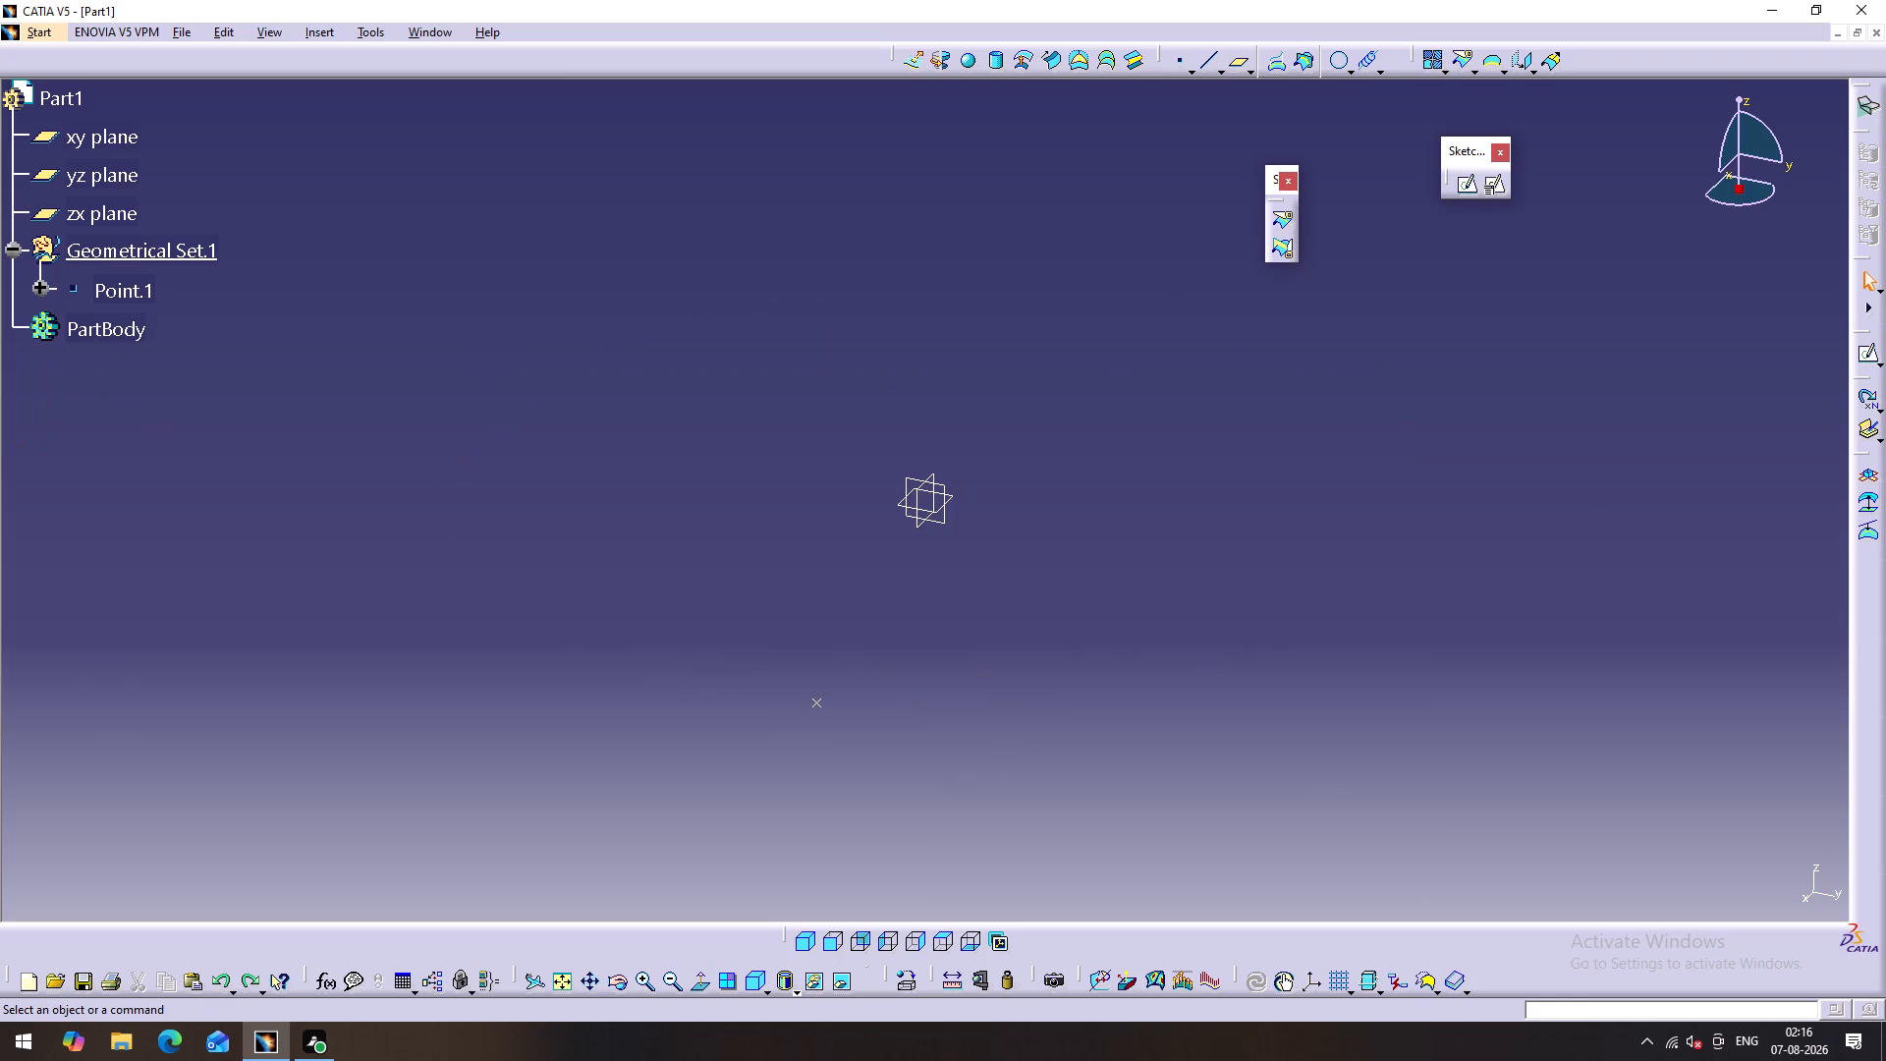
Redefine the point on the xy plane with H set to 50 mm and V set to 0 mm.
double_click(819, 705)
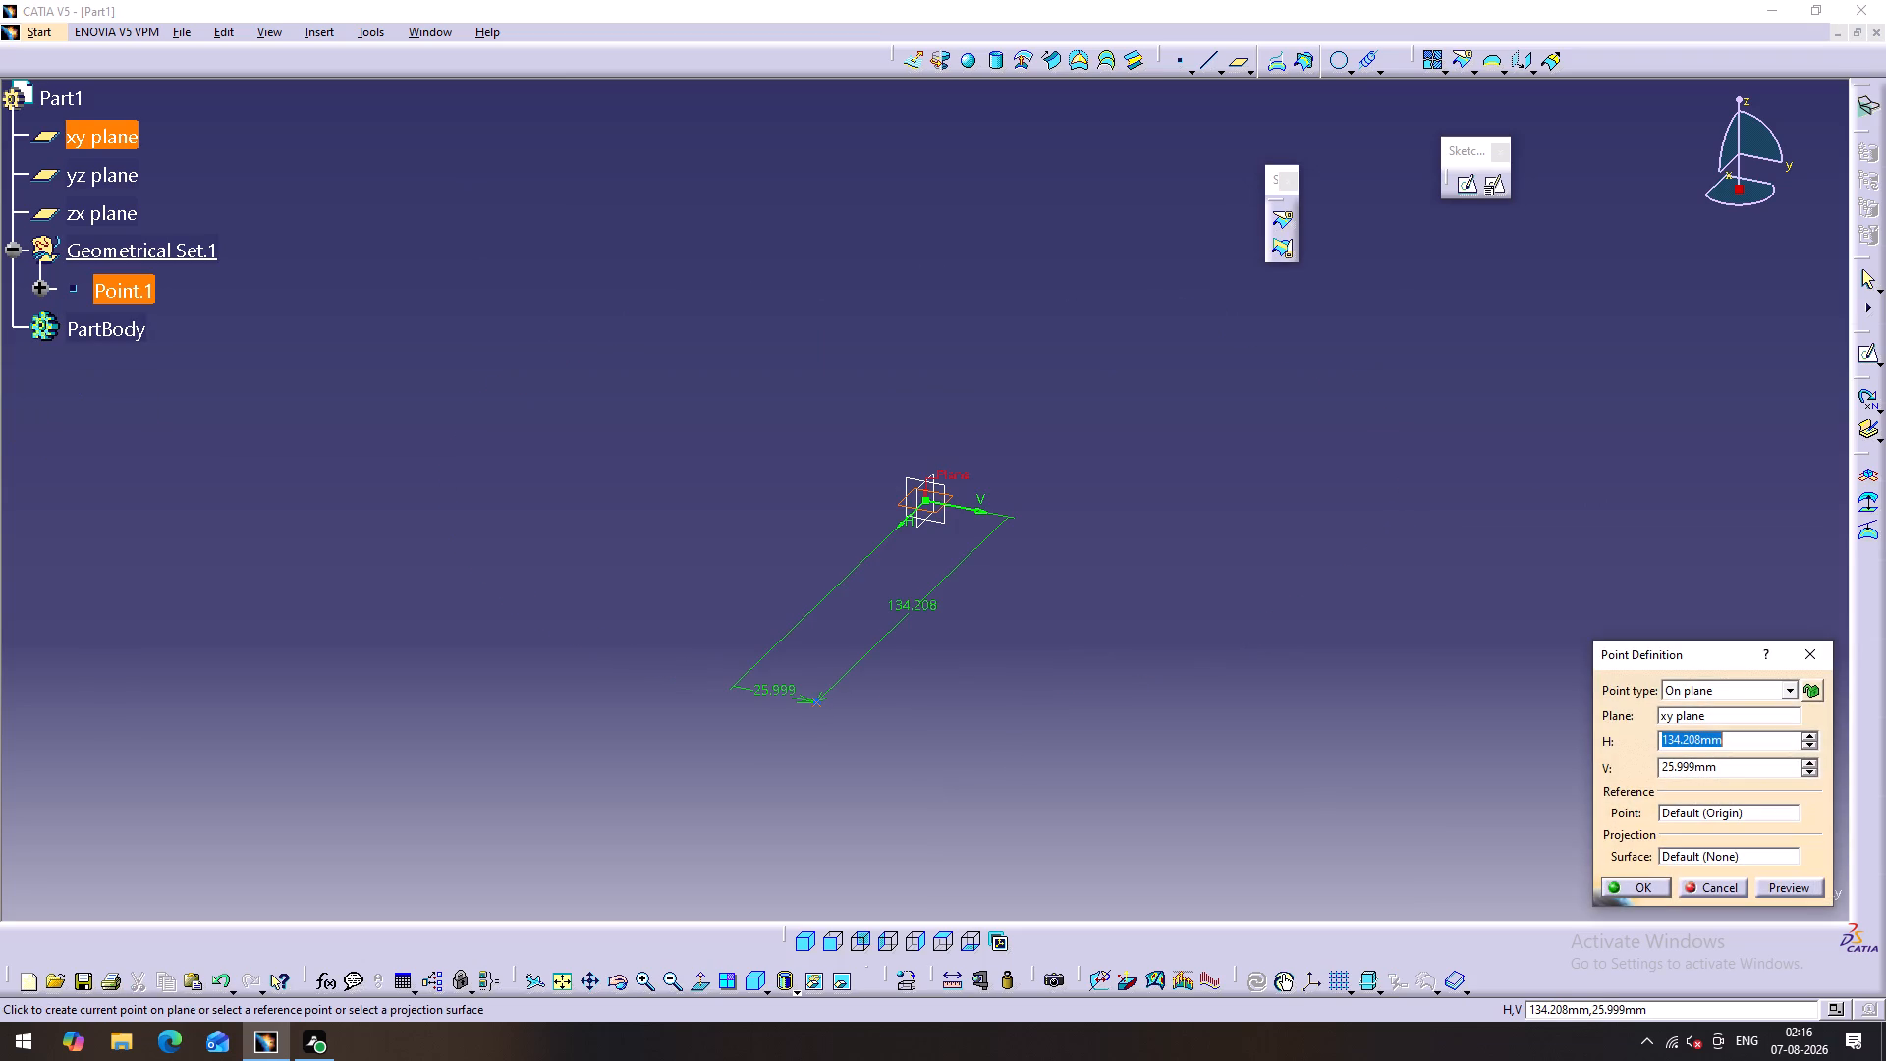
left_click_drag(1738, 741, 1650, 745)
type("50")
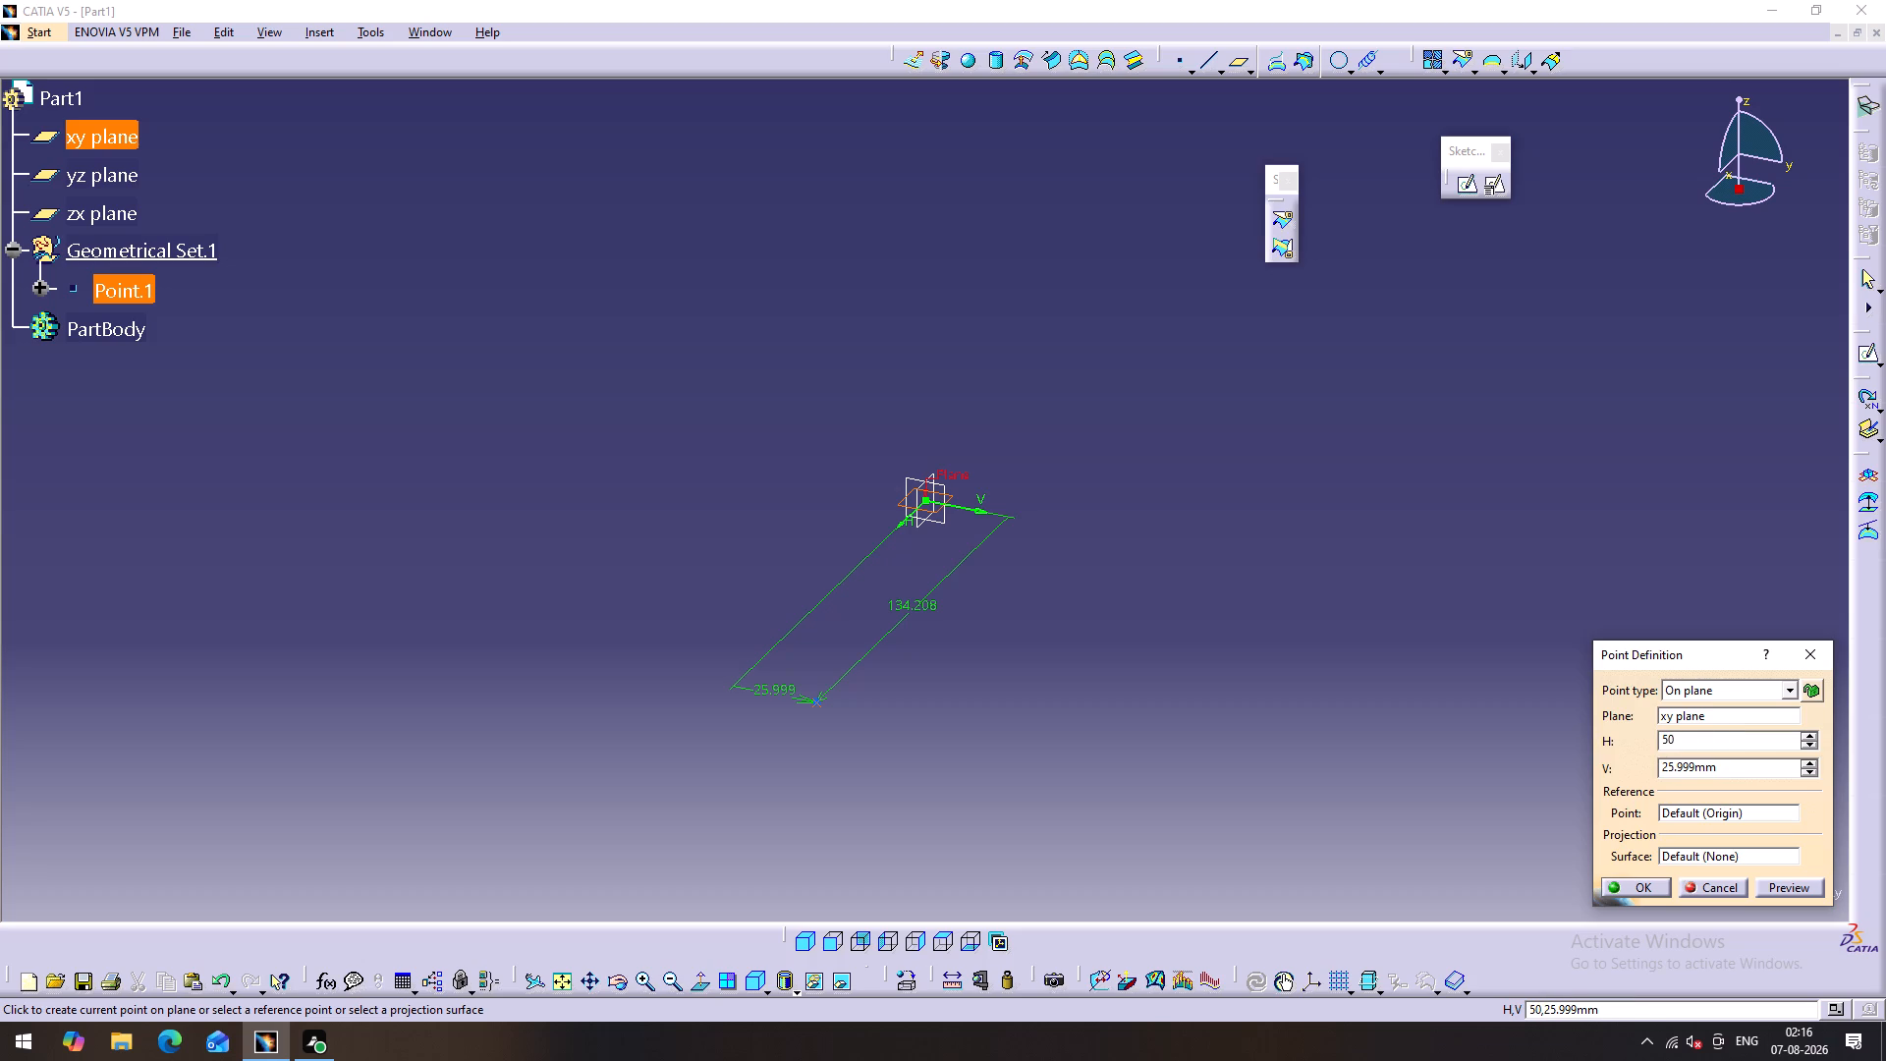
left_click(1538, 697)
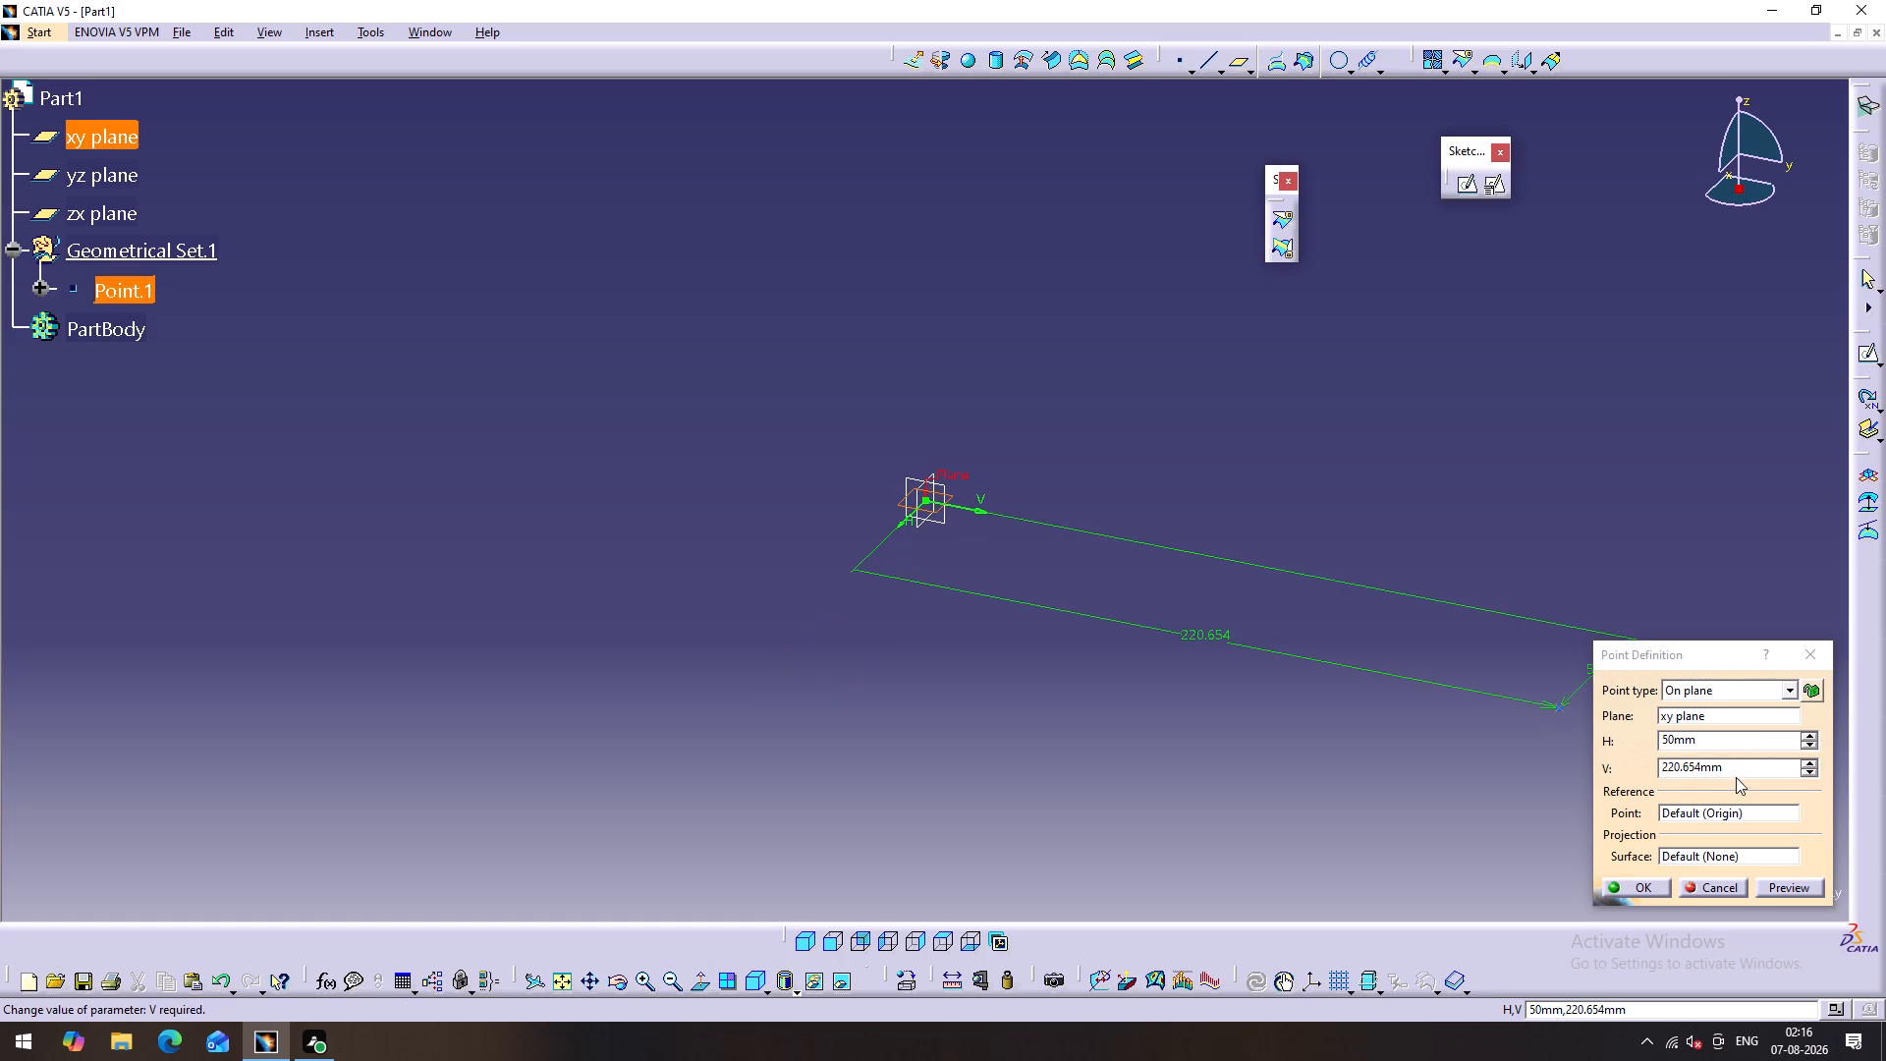
left_click_drag(1740, 766, 1623, 760)
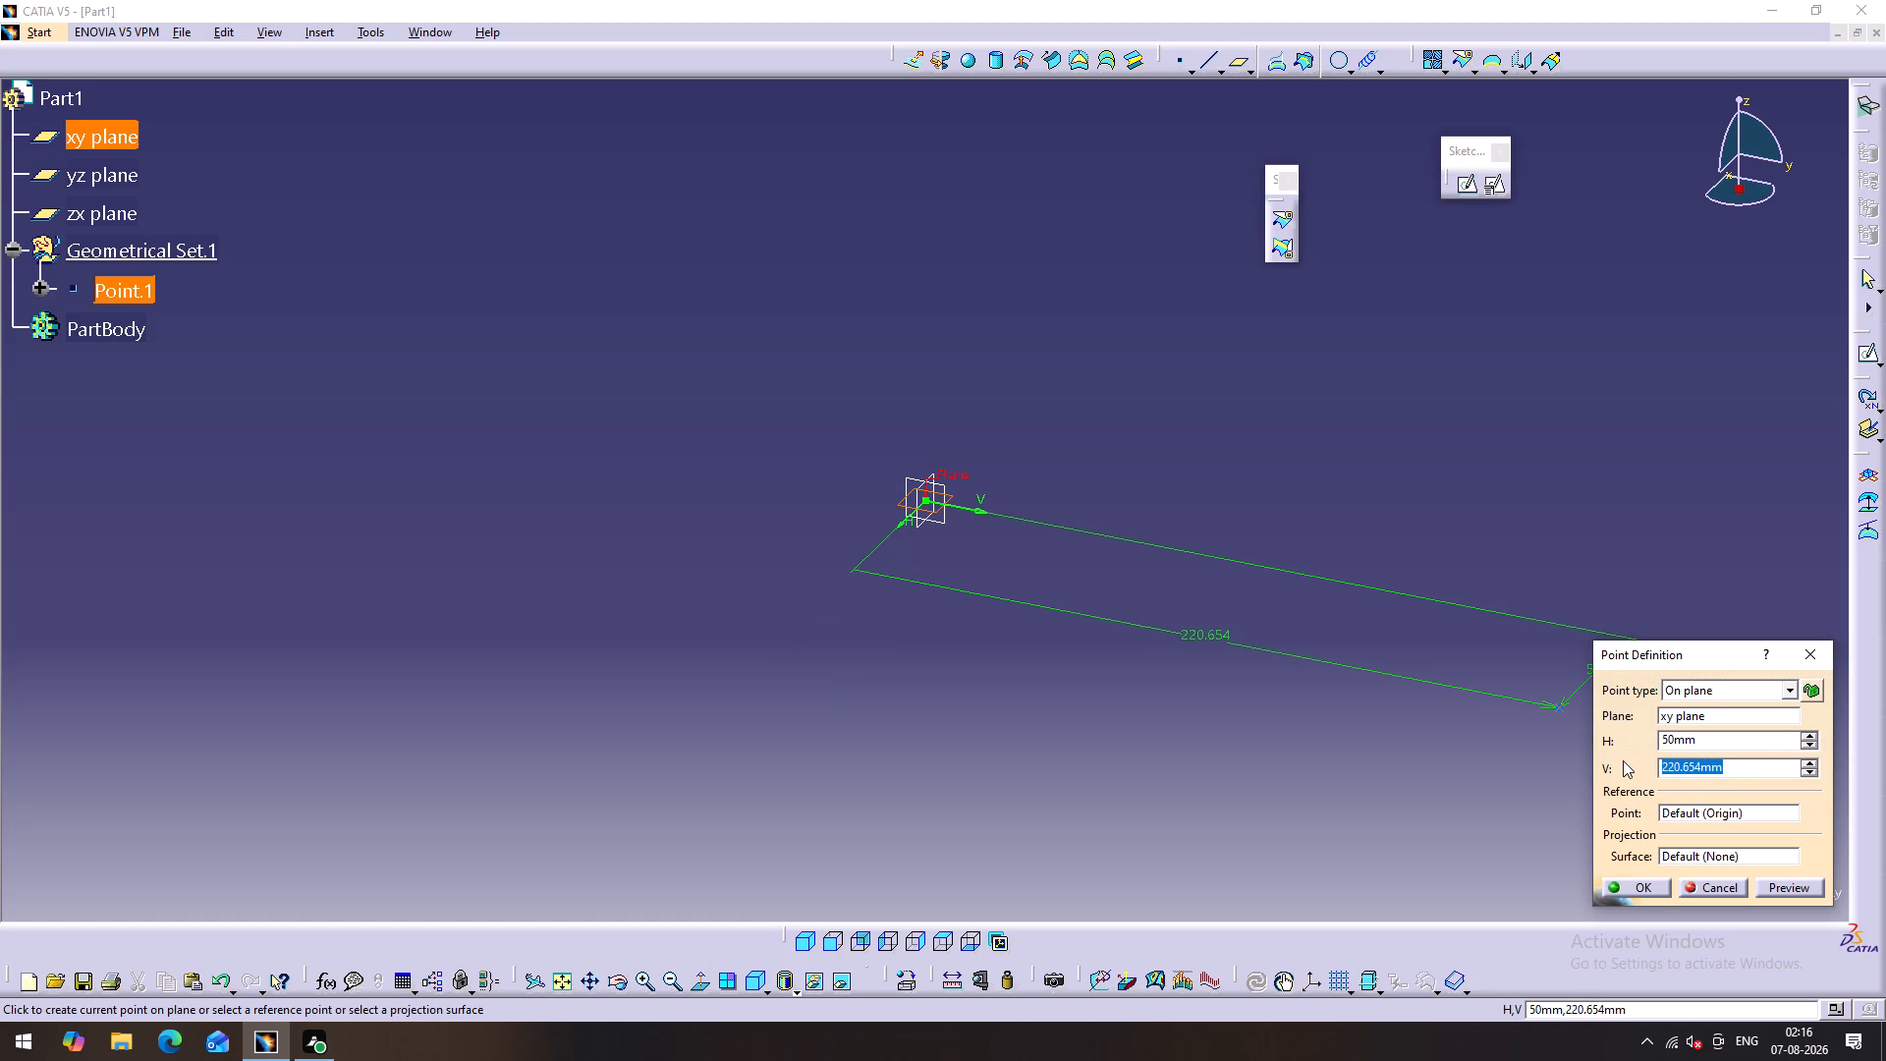
key("0")
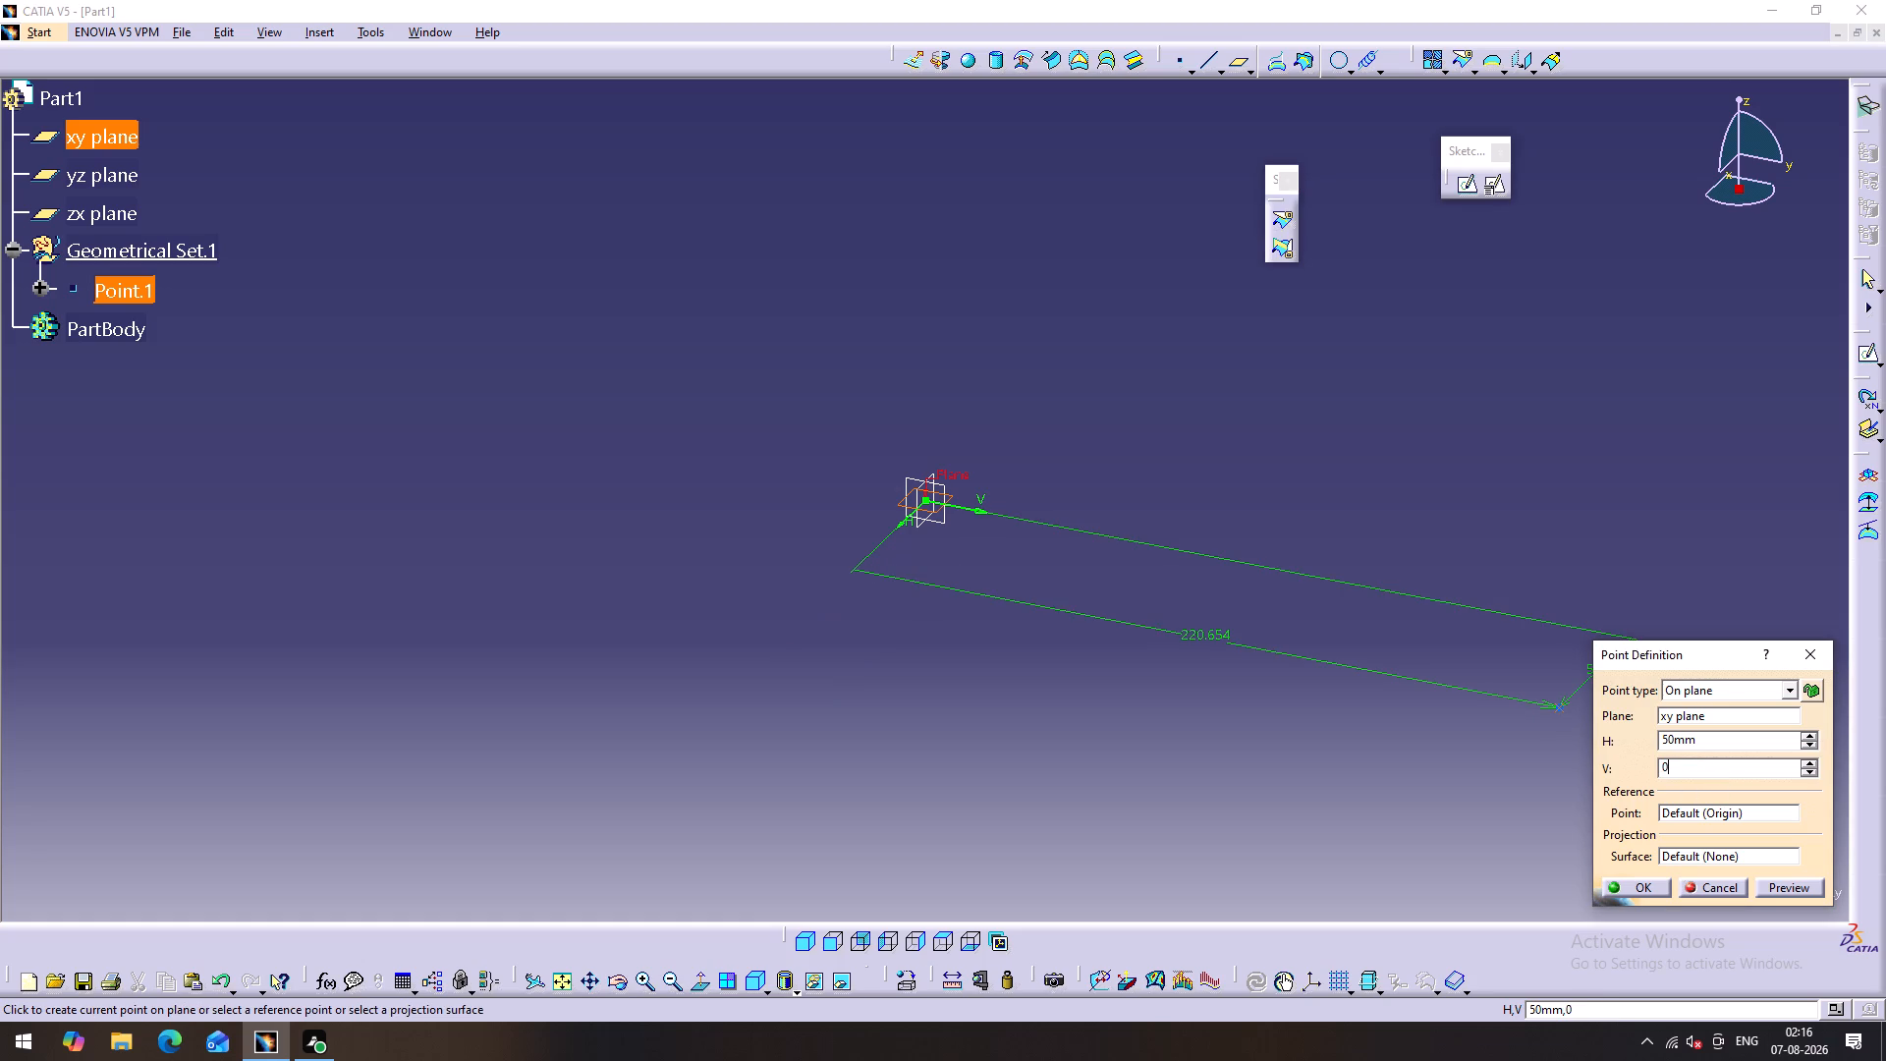
key("Return")
left_click(1228, 730)
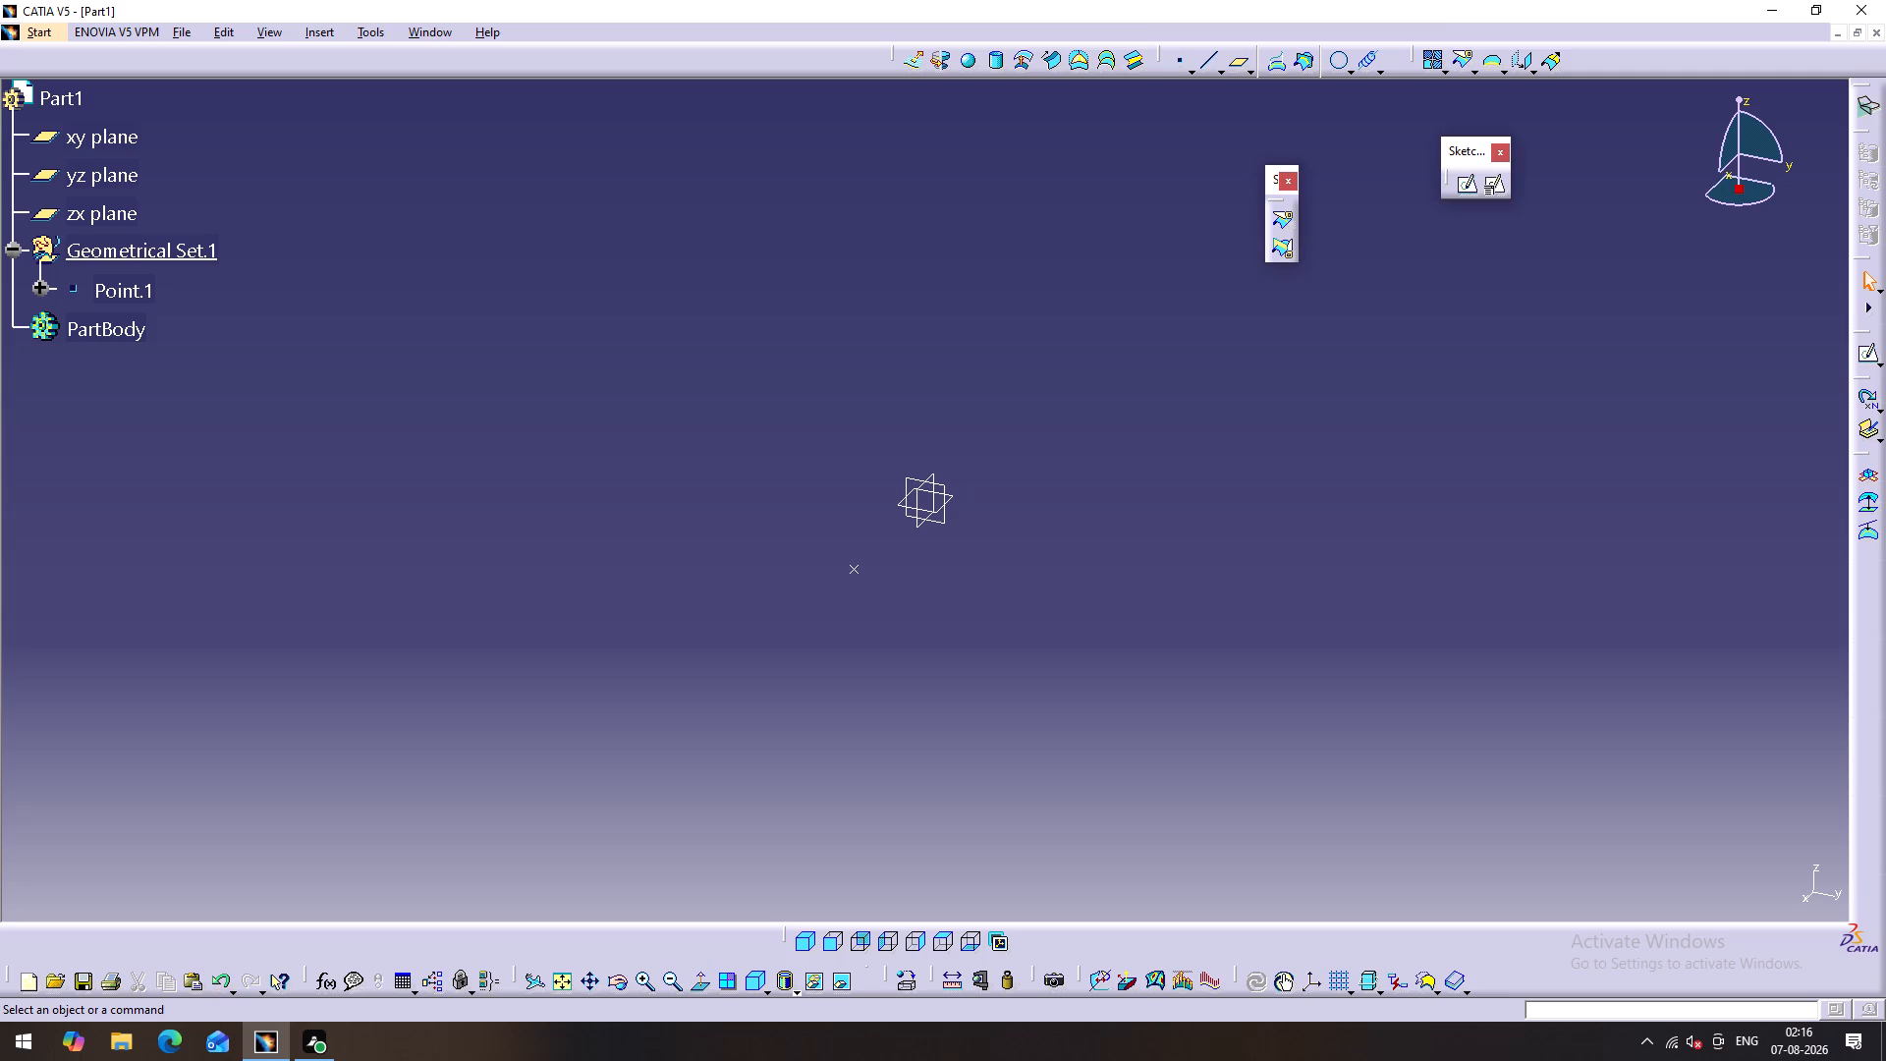
Define a helix curve from the repositioned point around the Z axis with 5 mm pitch and 100 mm height.
left_click(1359, 58)
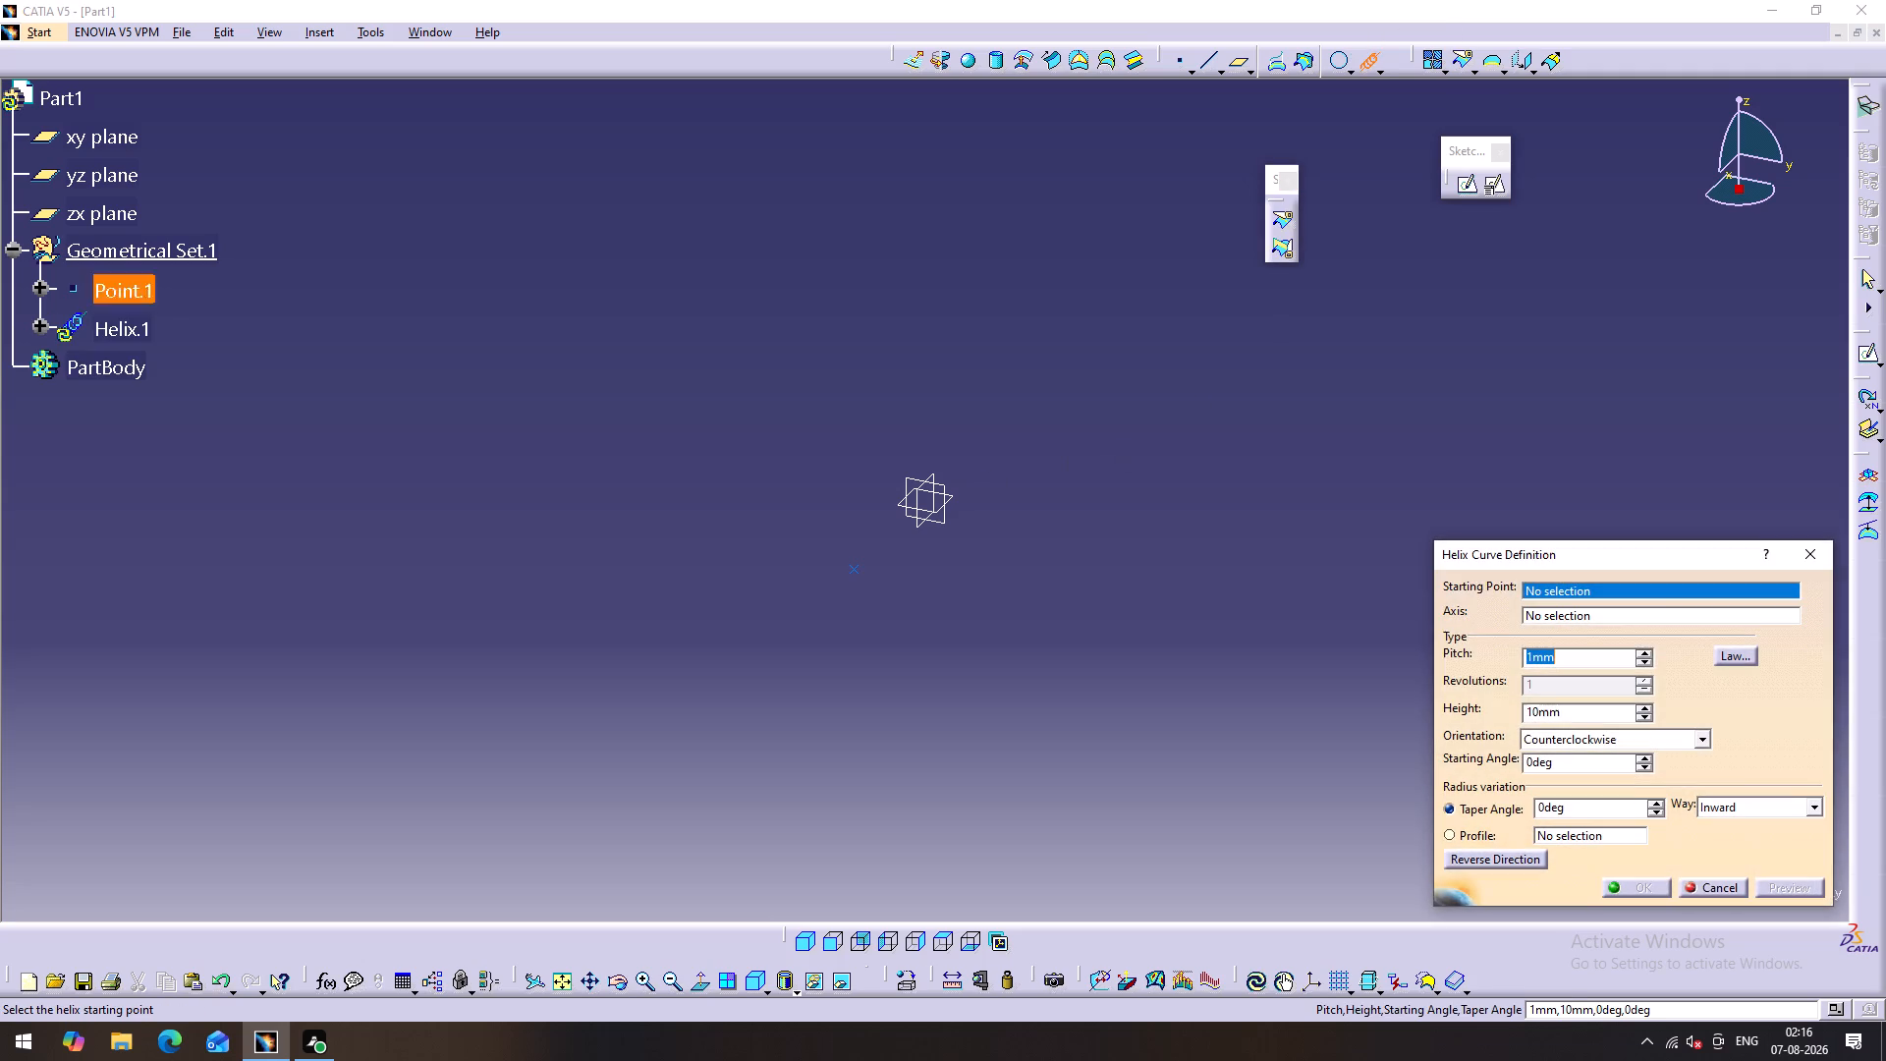
left_click(852, 569)
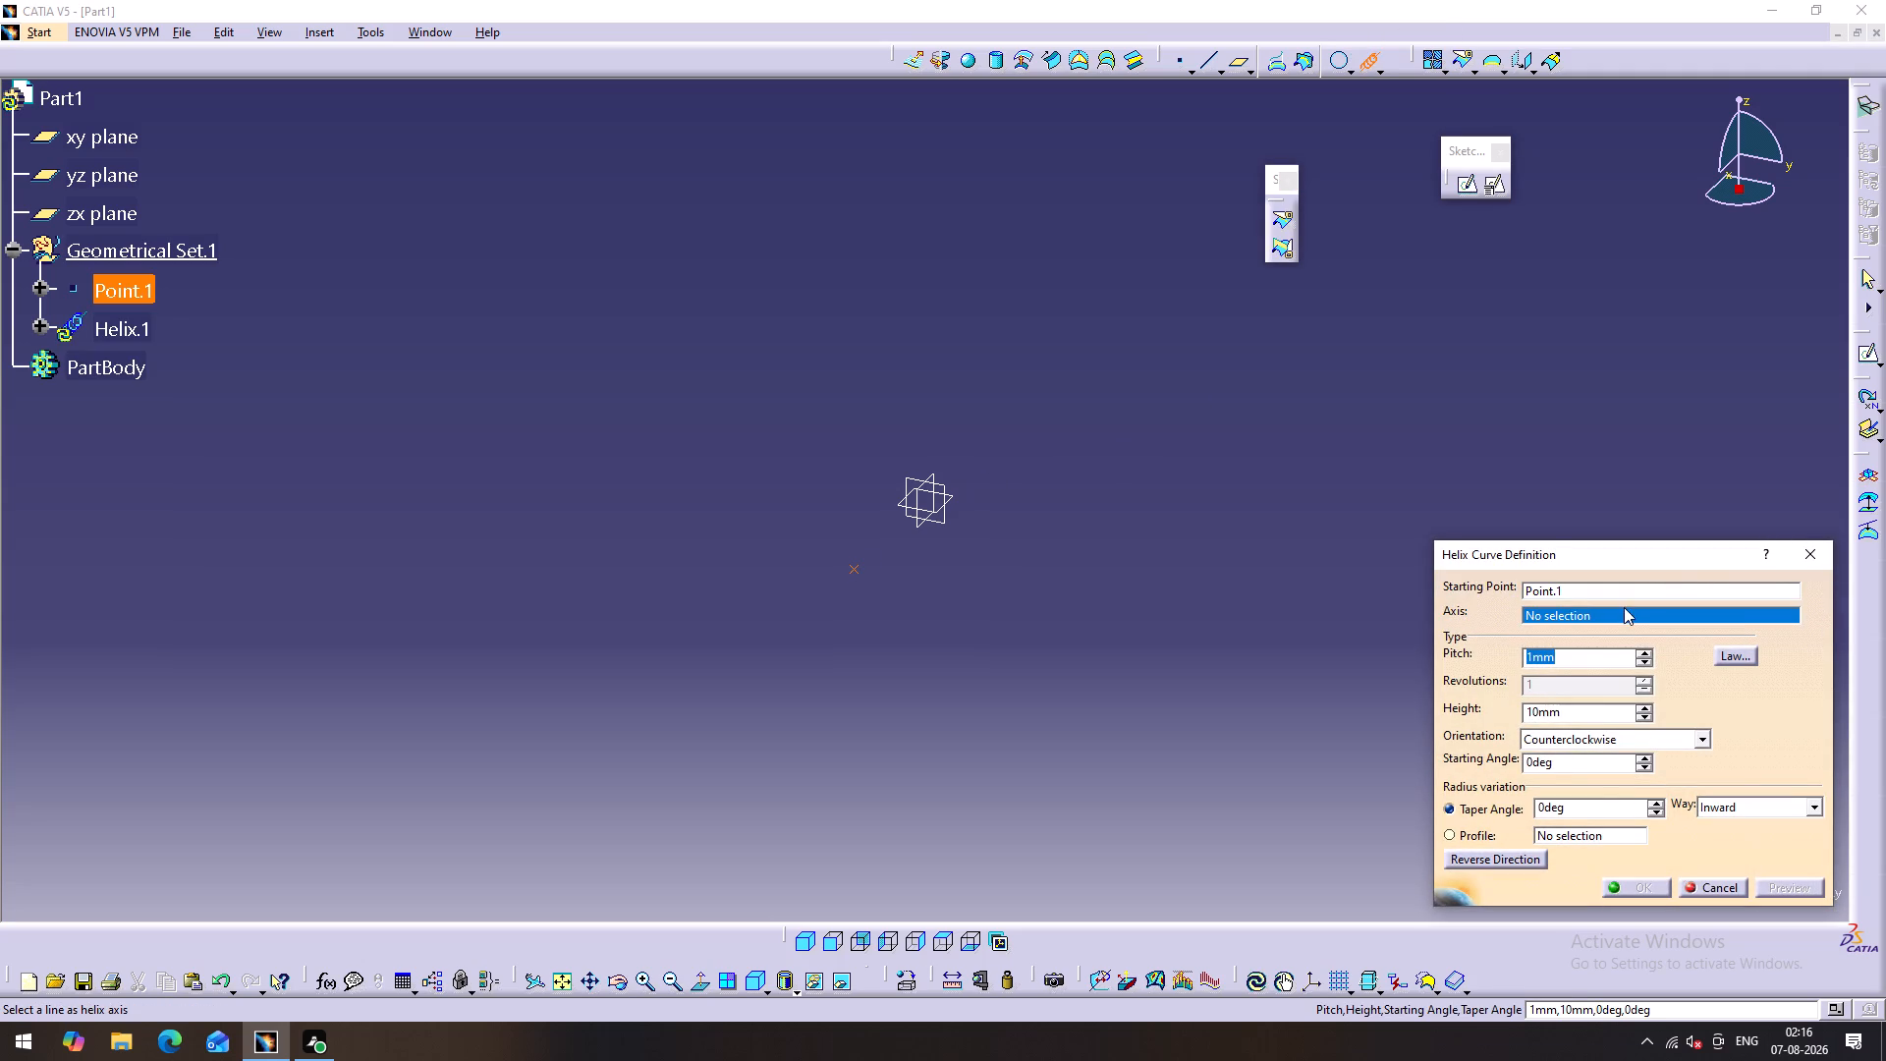
right_click(1620, 612)
left_click(1665, 701)
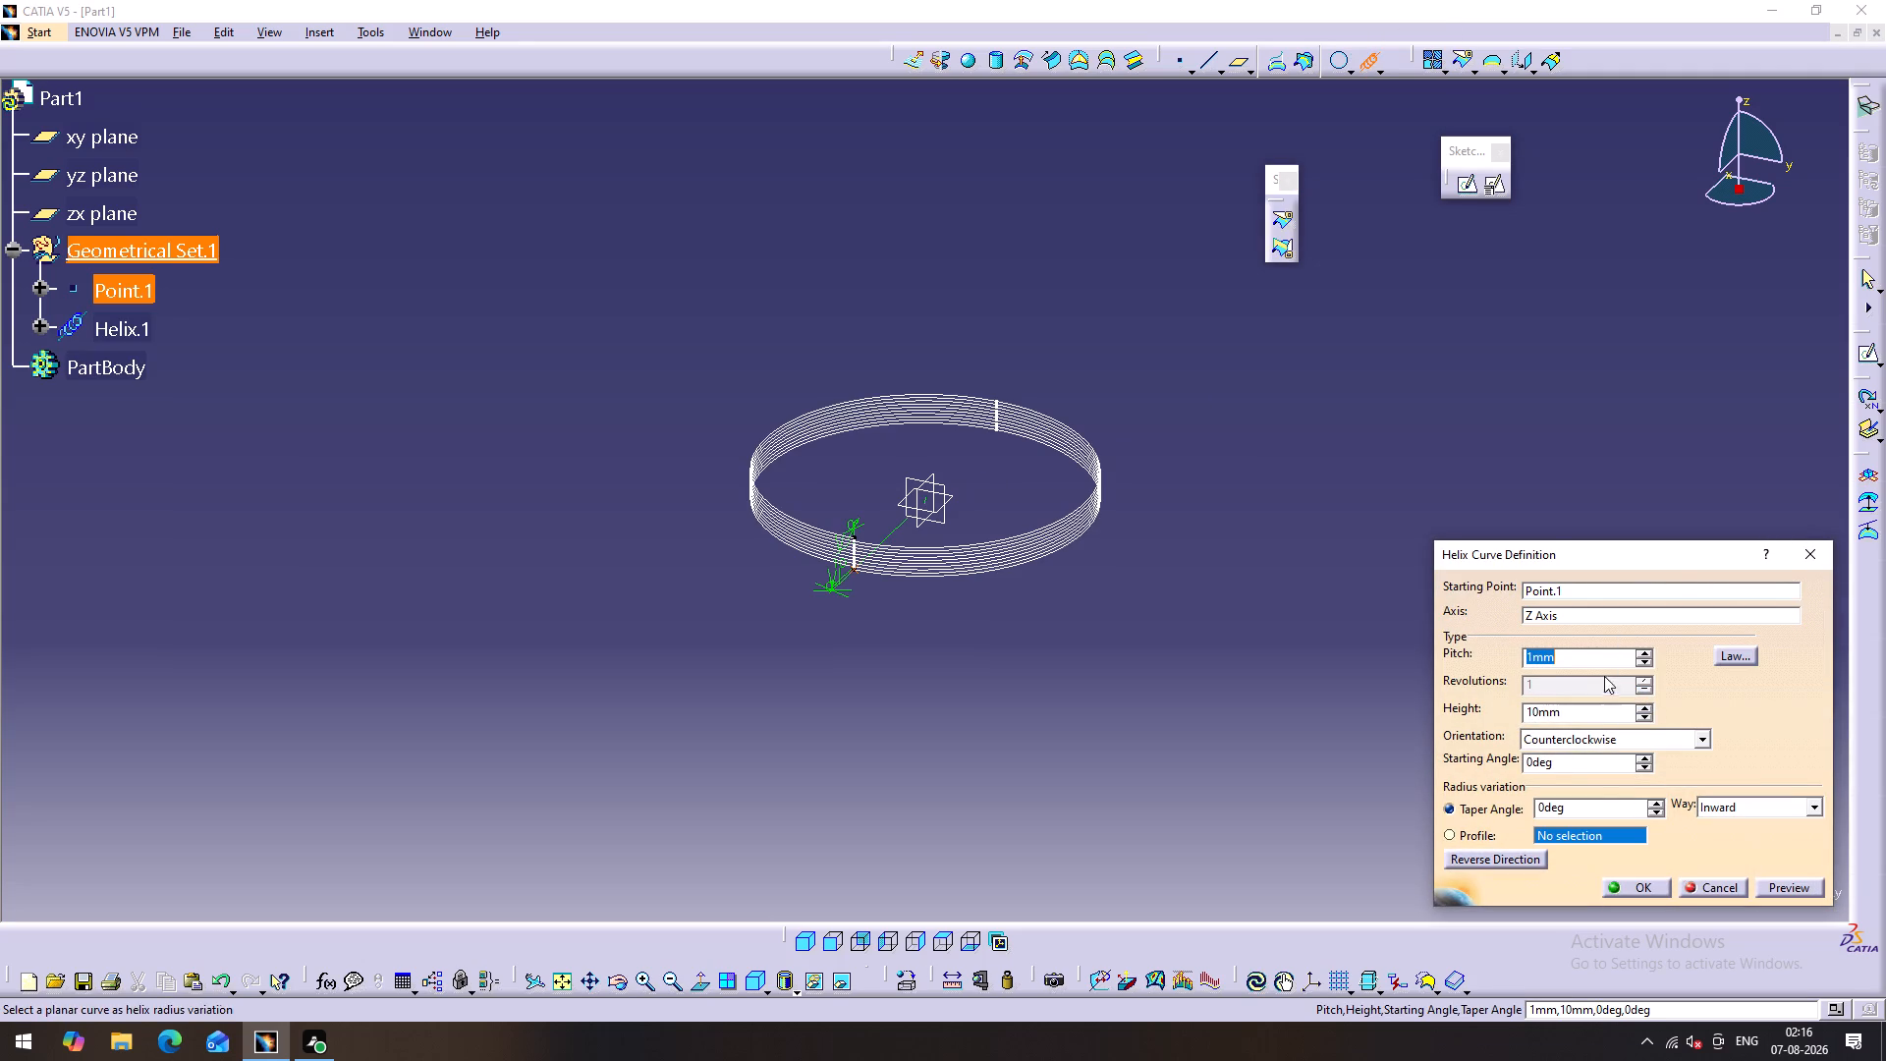
left_click_drag(1584, 646, 1483, 658)
key("5")
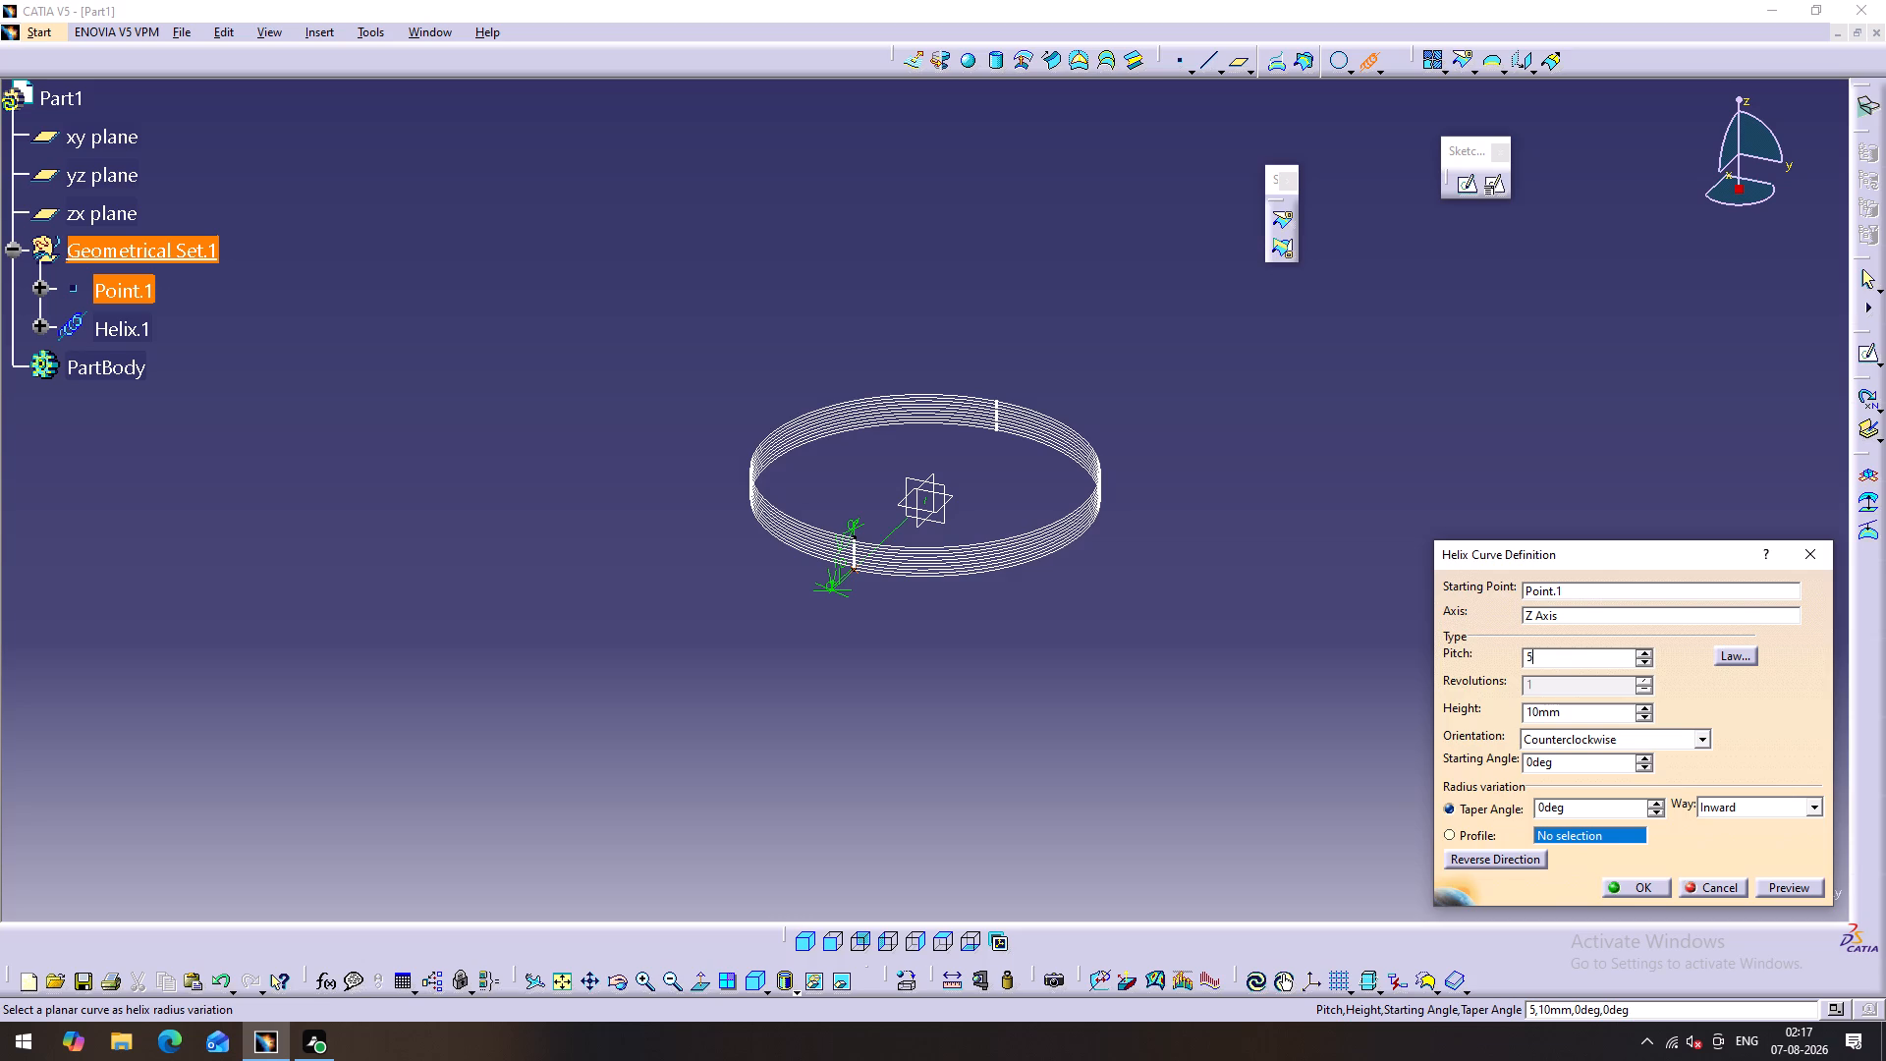
left_click(1221, 663)
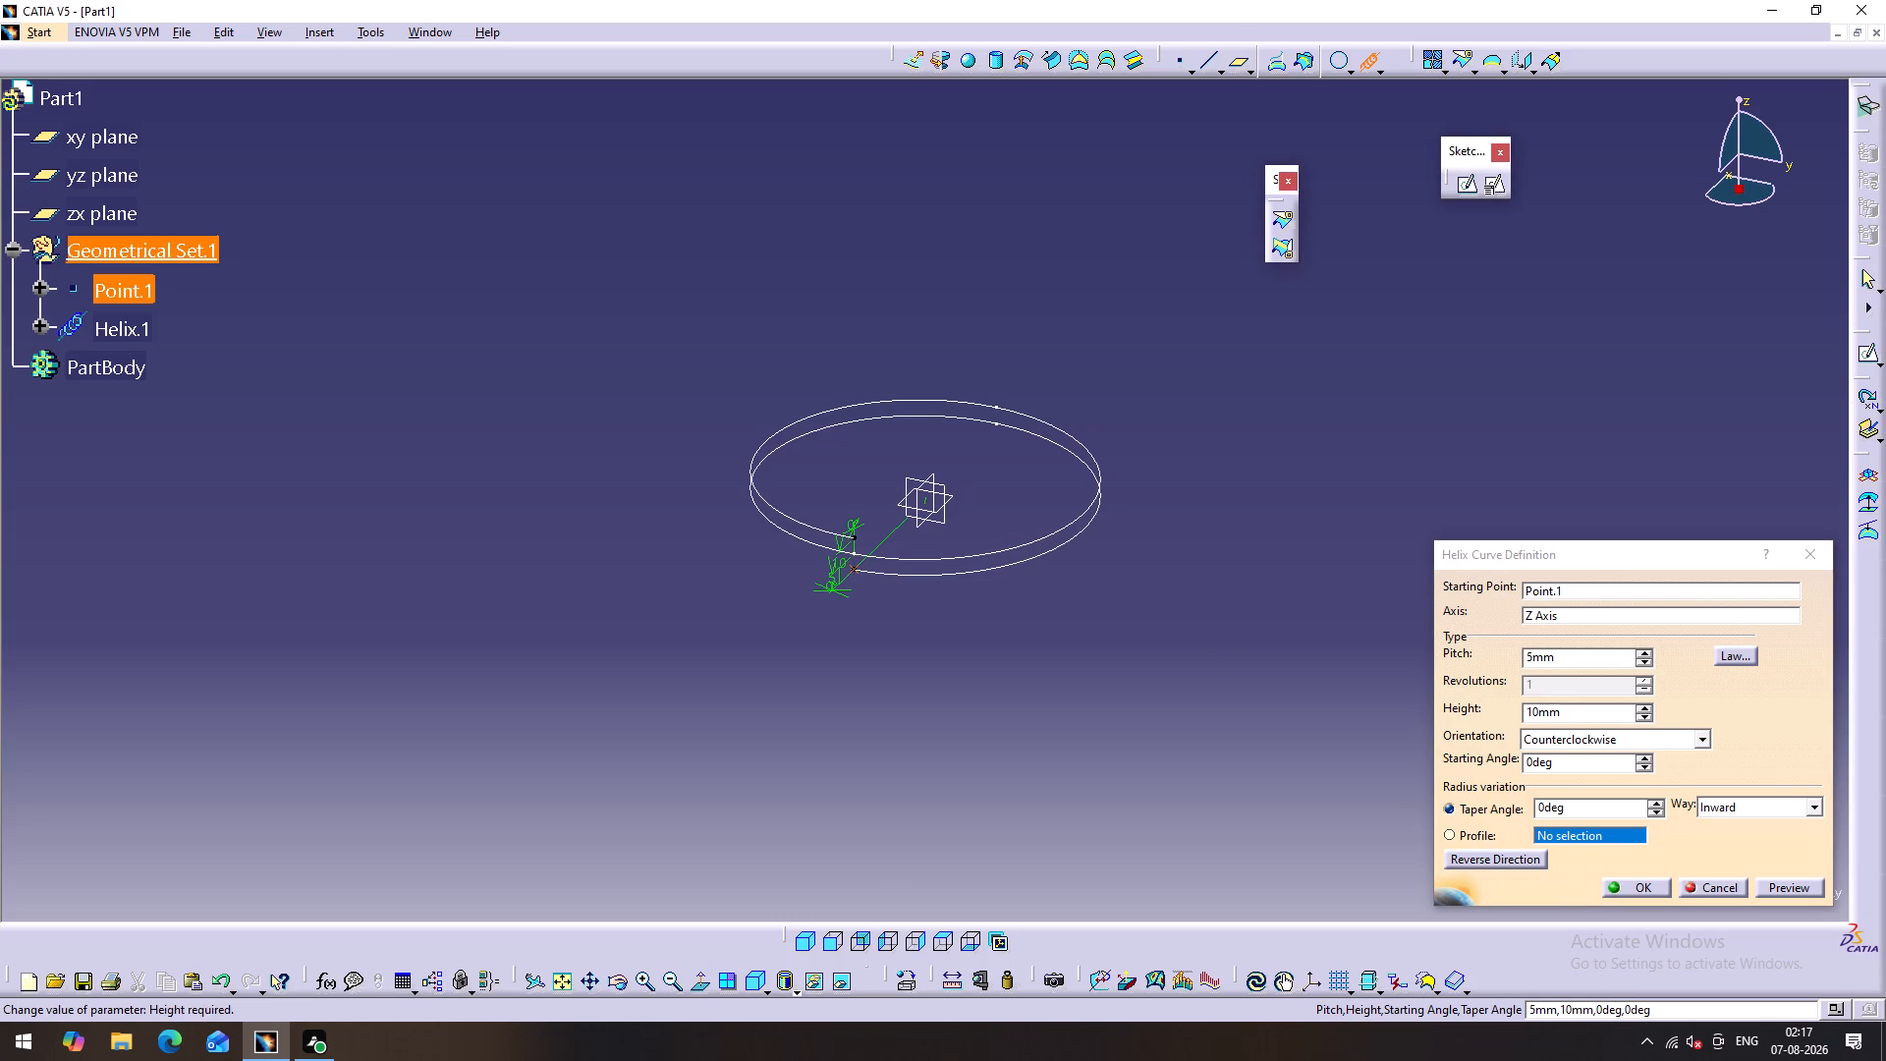
left_click_drag(1592, 712, 1508, 717)
type("100")
left_click(1281, 729)
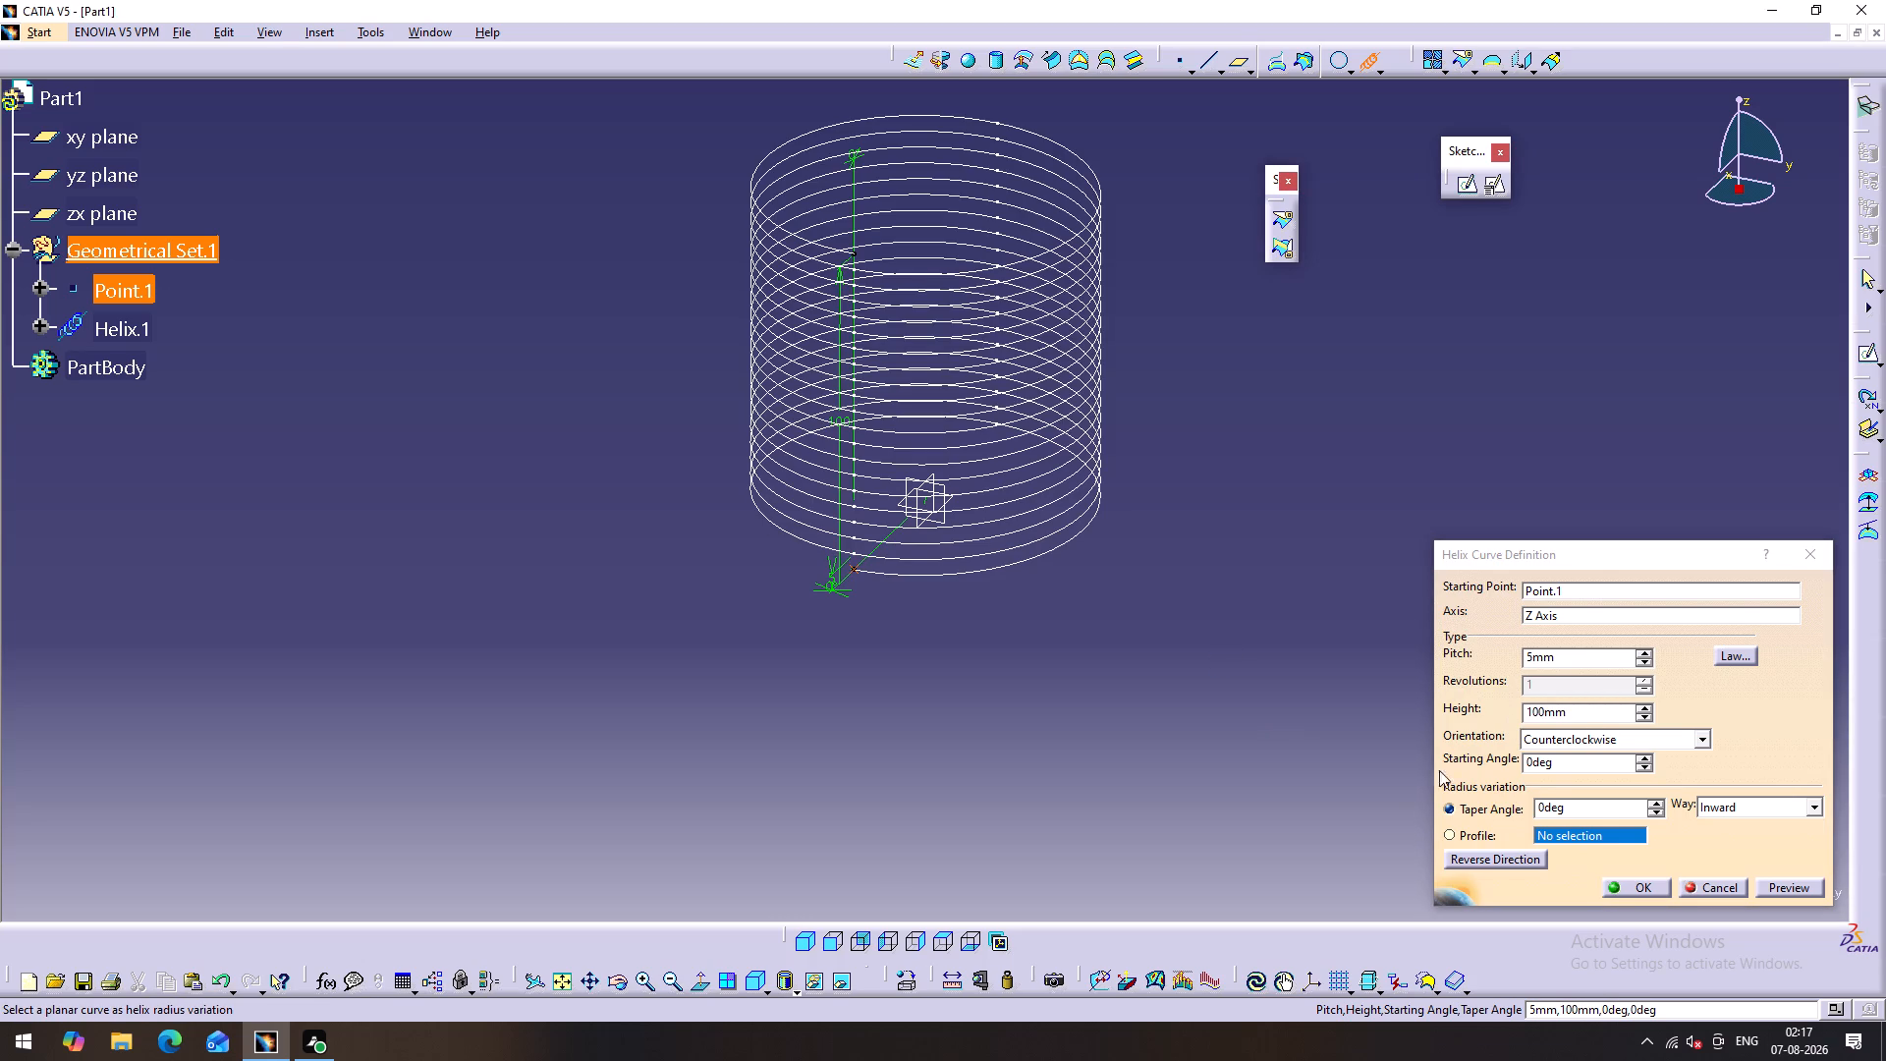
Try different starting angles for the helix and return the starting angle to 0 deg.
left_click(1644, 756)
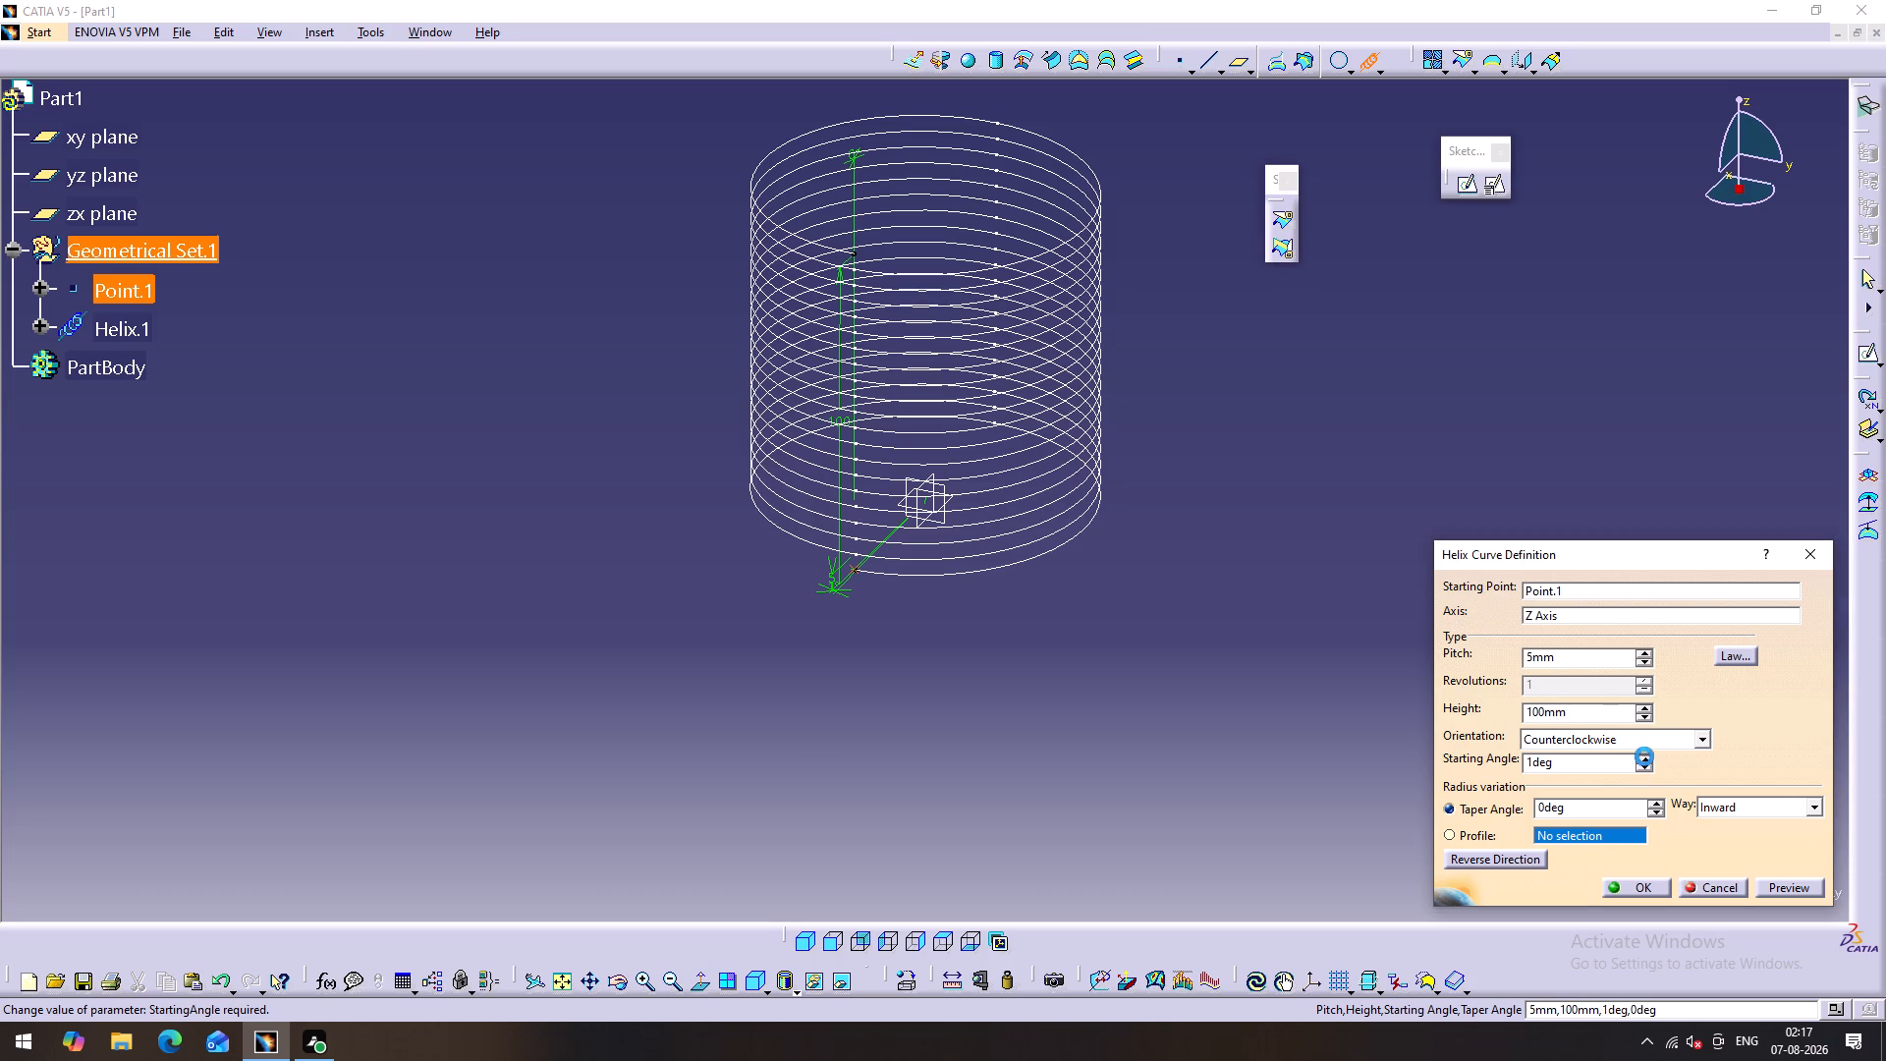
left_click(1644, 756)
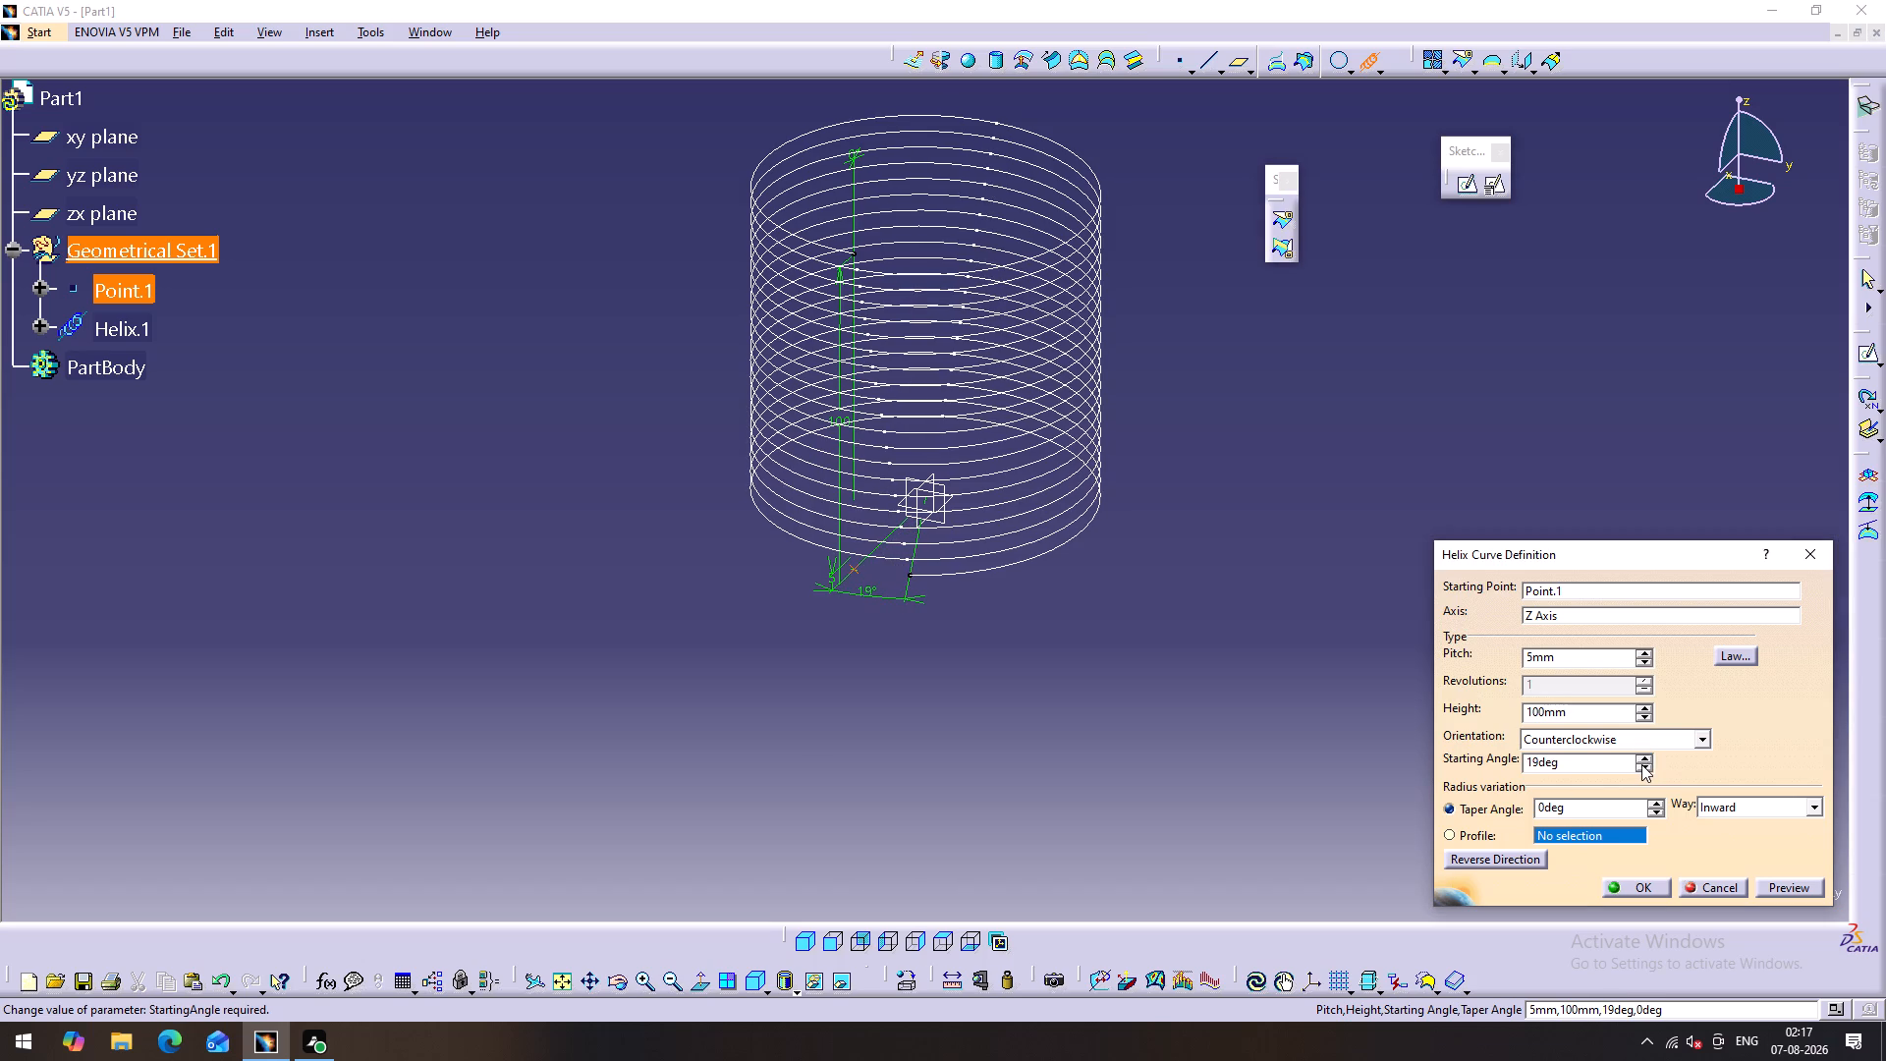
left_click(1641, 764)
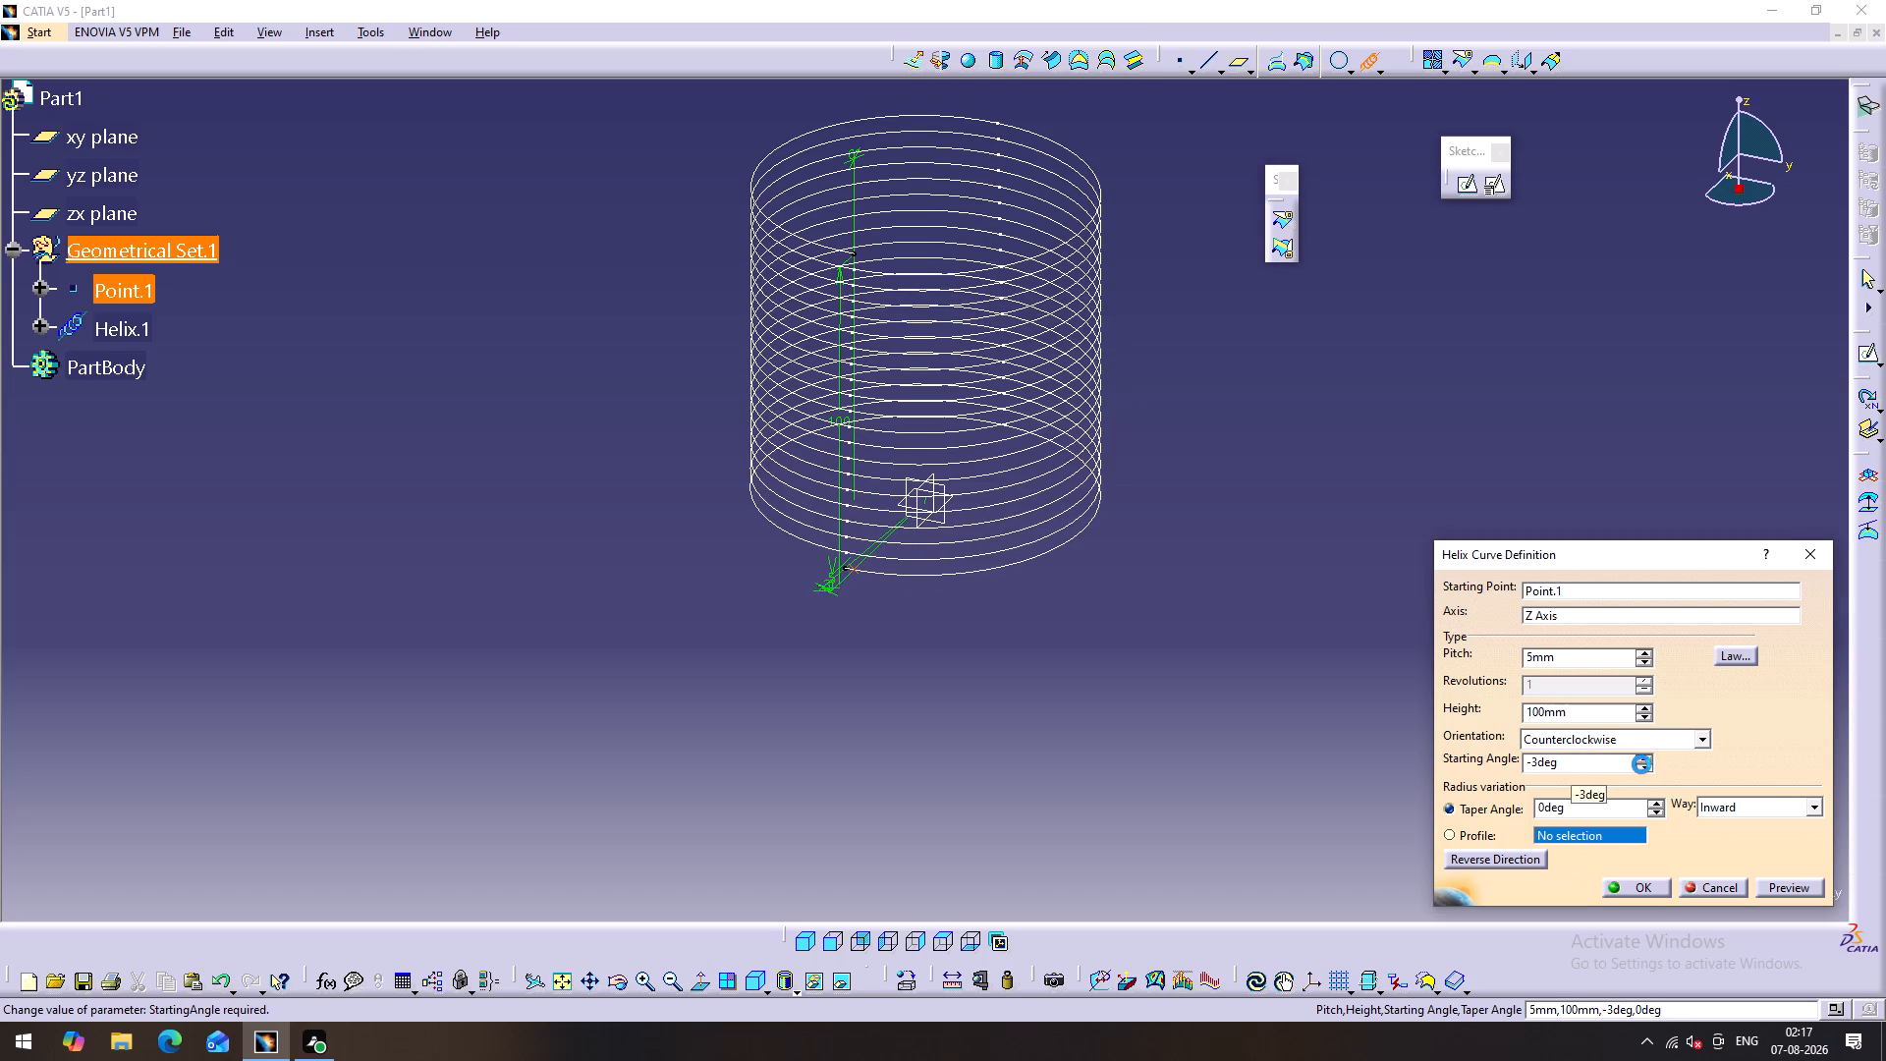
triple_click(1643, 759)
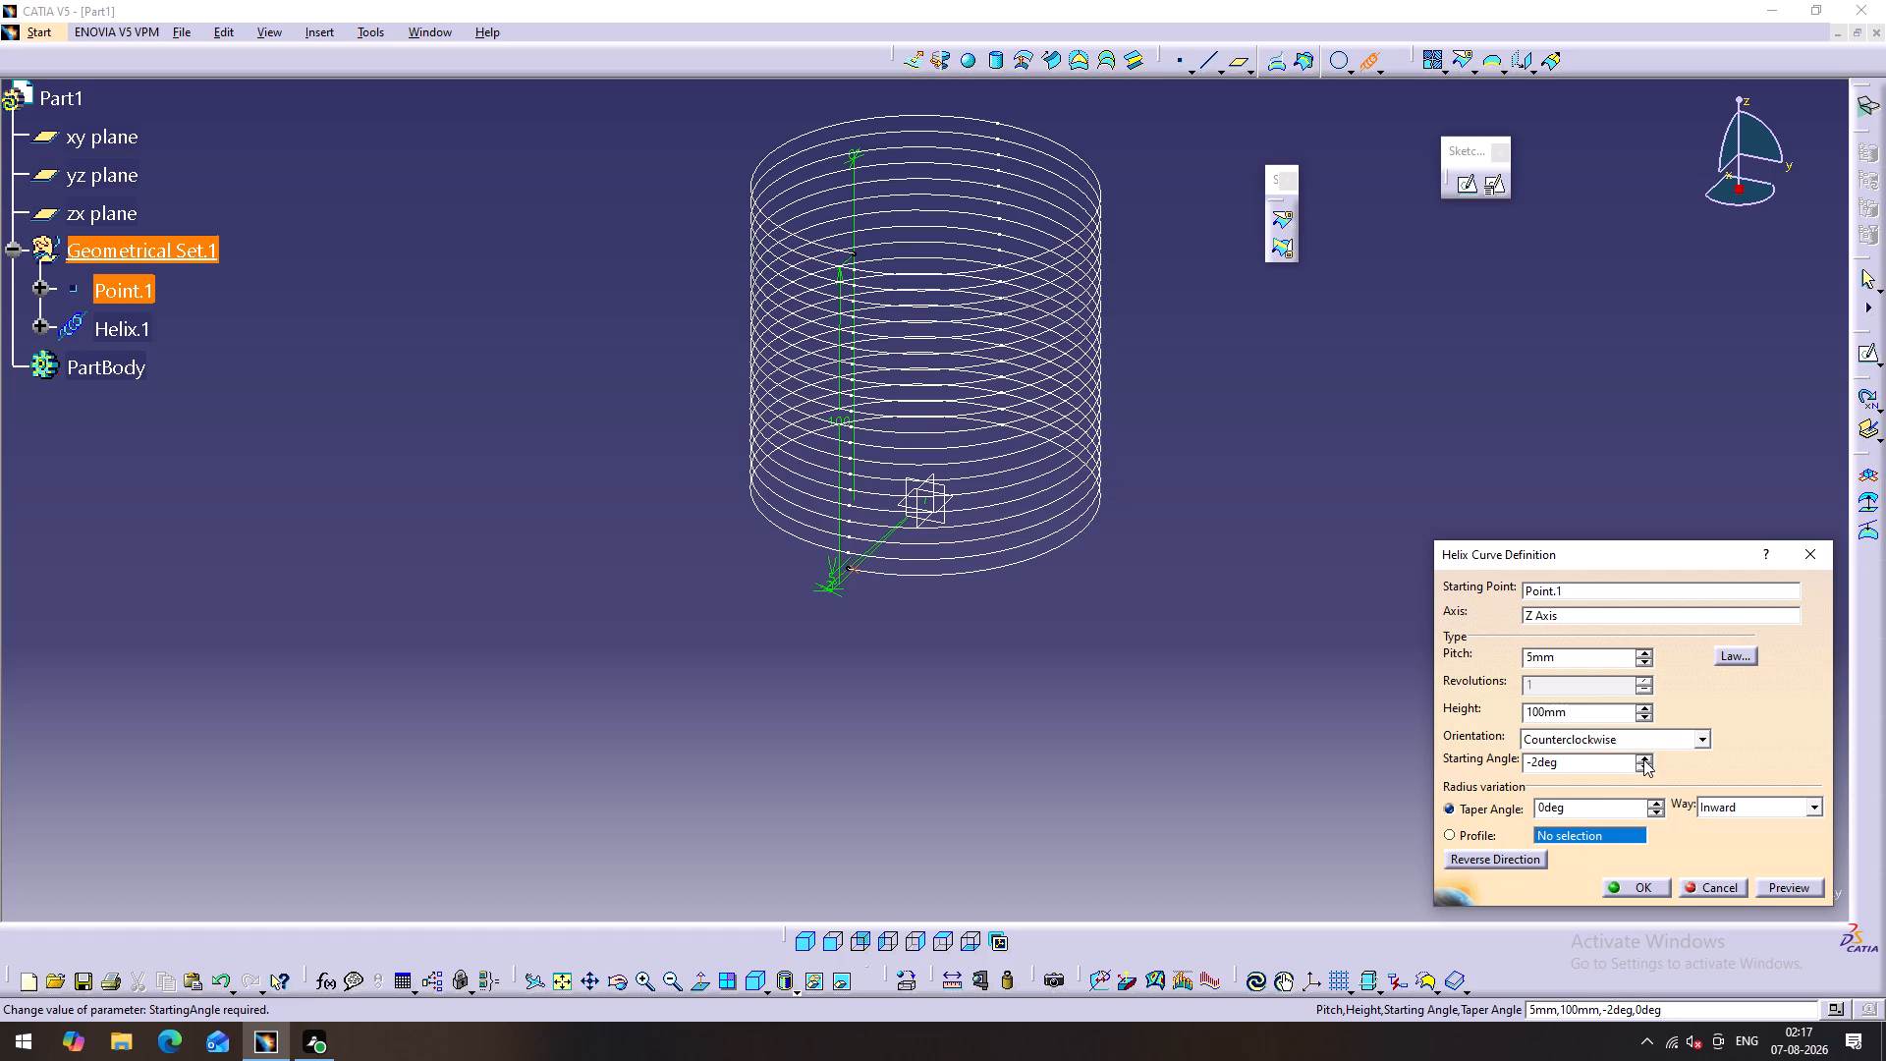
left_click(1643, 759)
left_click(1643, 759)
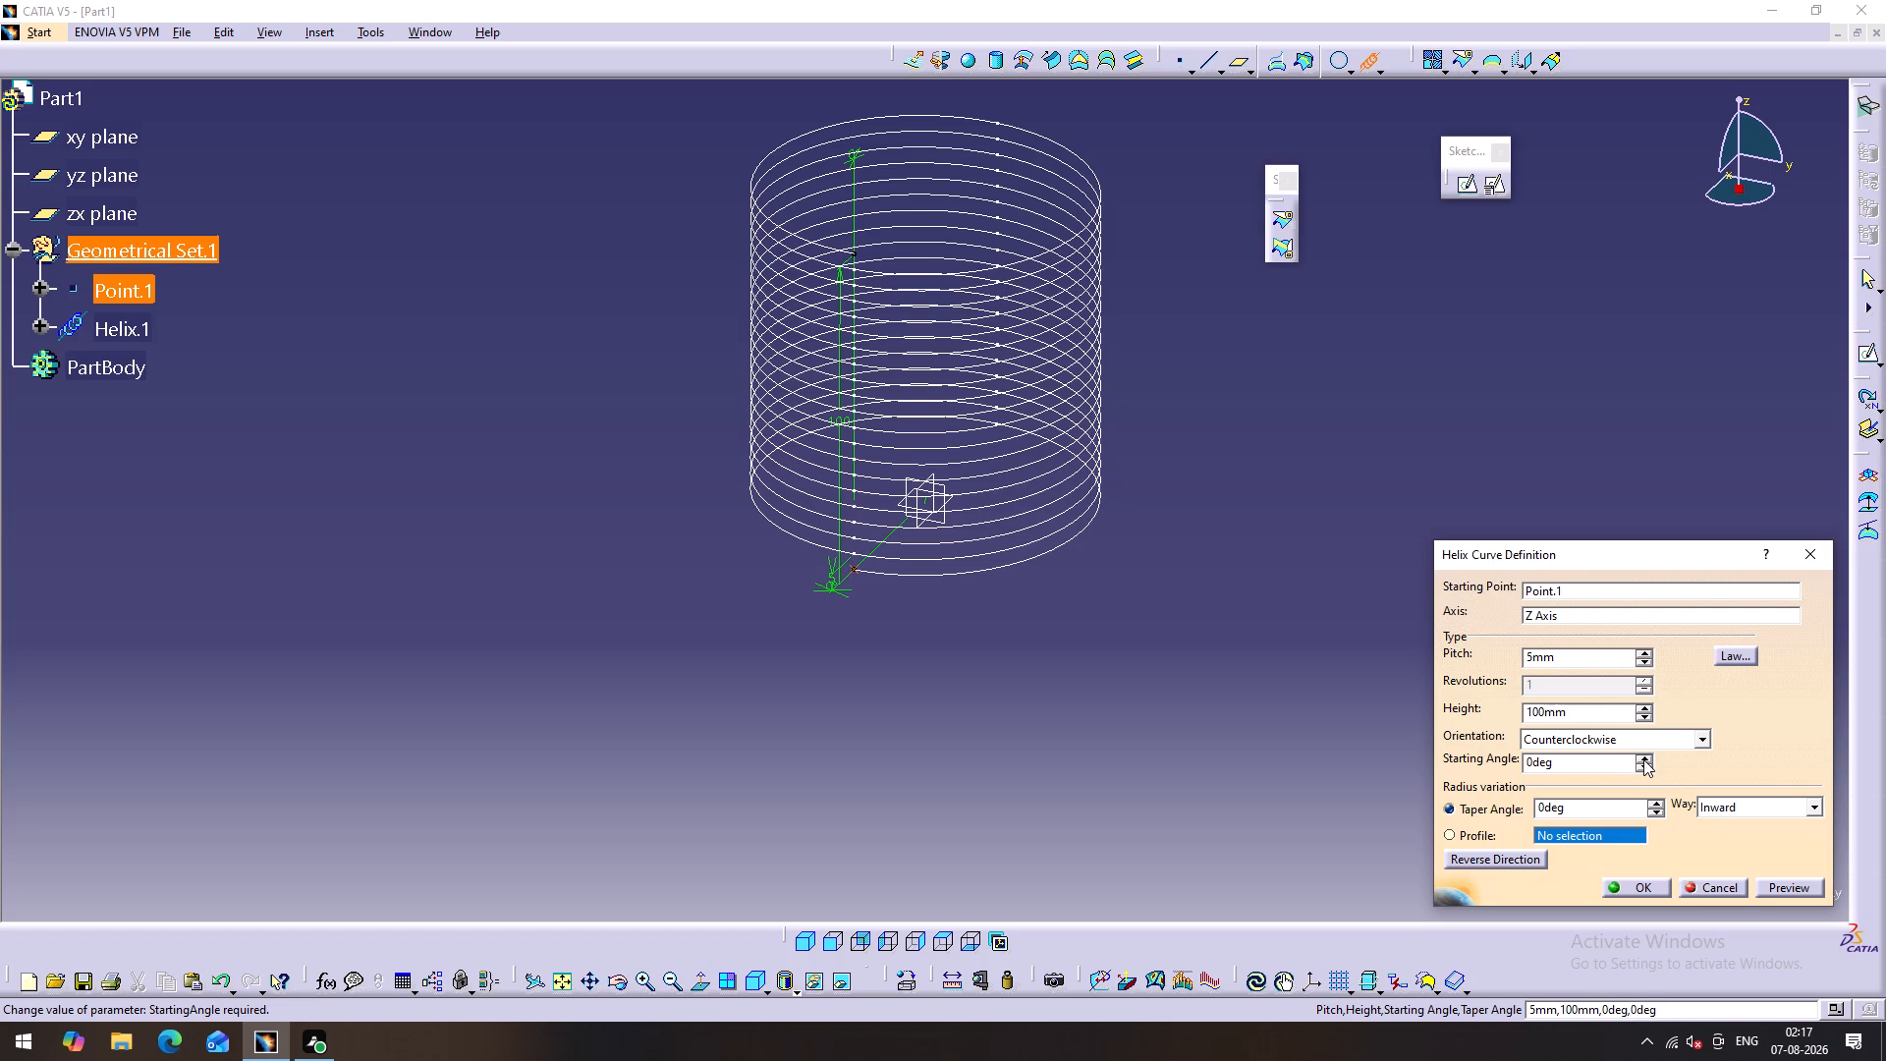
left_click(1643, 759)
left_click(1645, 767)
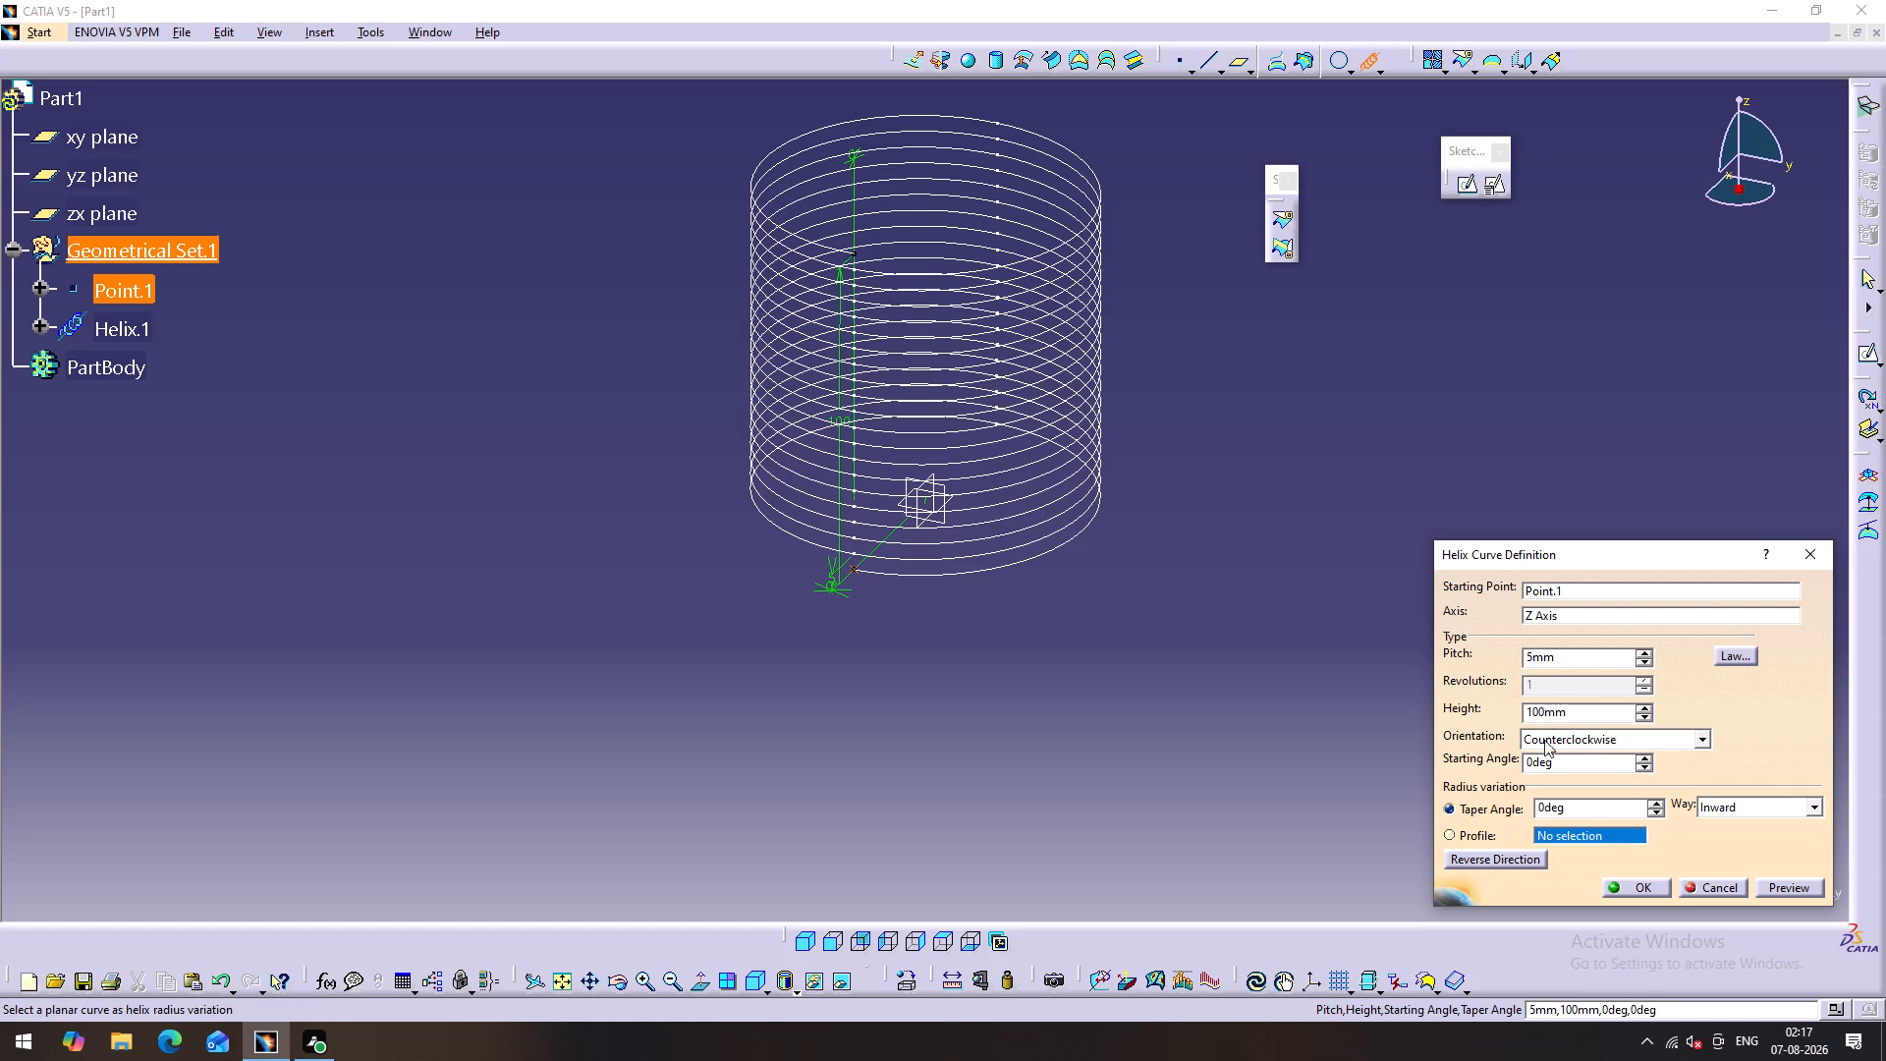
Set the helix orientation to Clockwise.
left_click(1703, 740)
left_click(1623, 776)
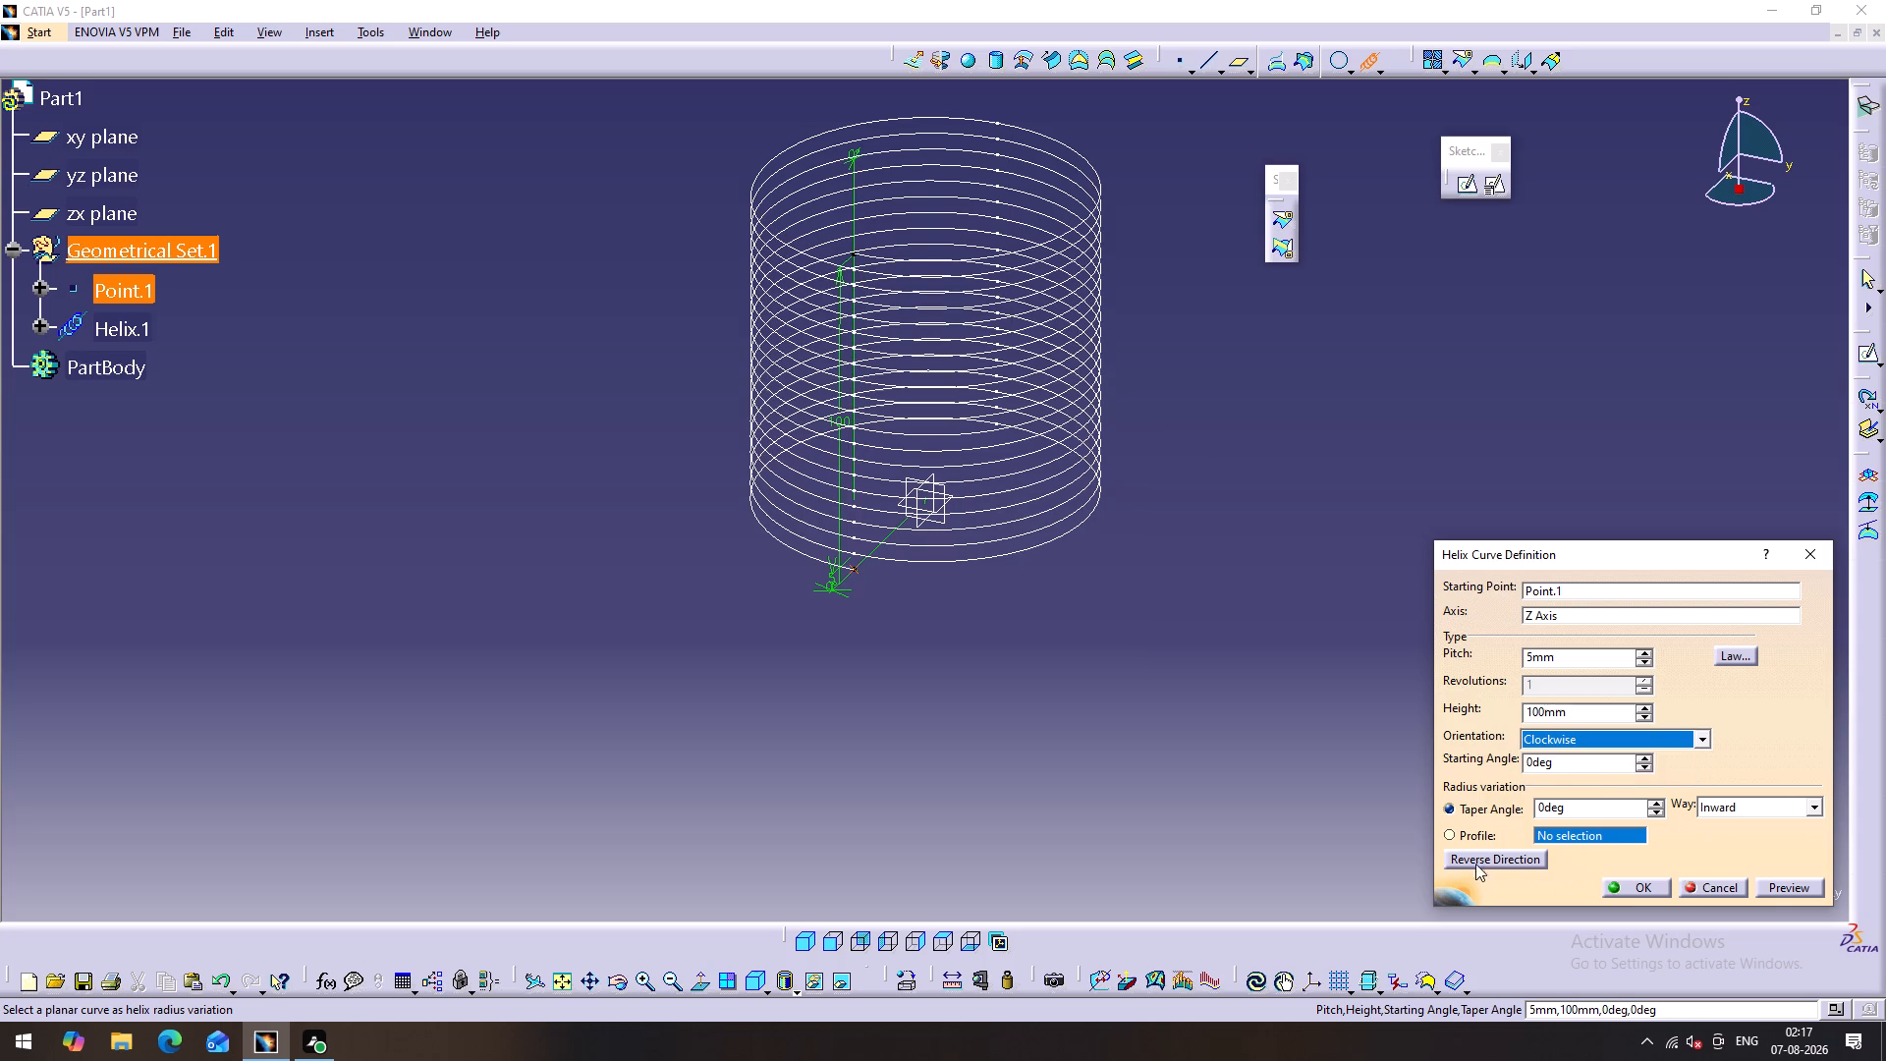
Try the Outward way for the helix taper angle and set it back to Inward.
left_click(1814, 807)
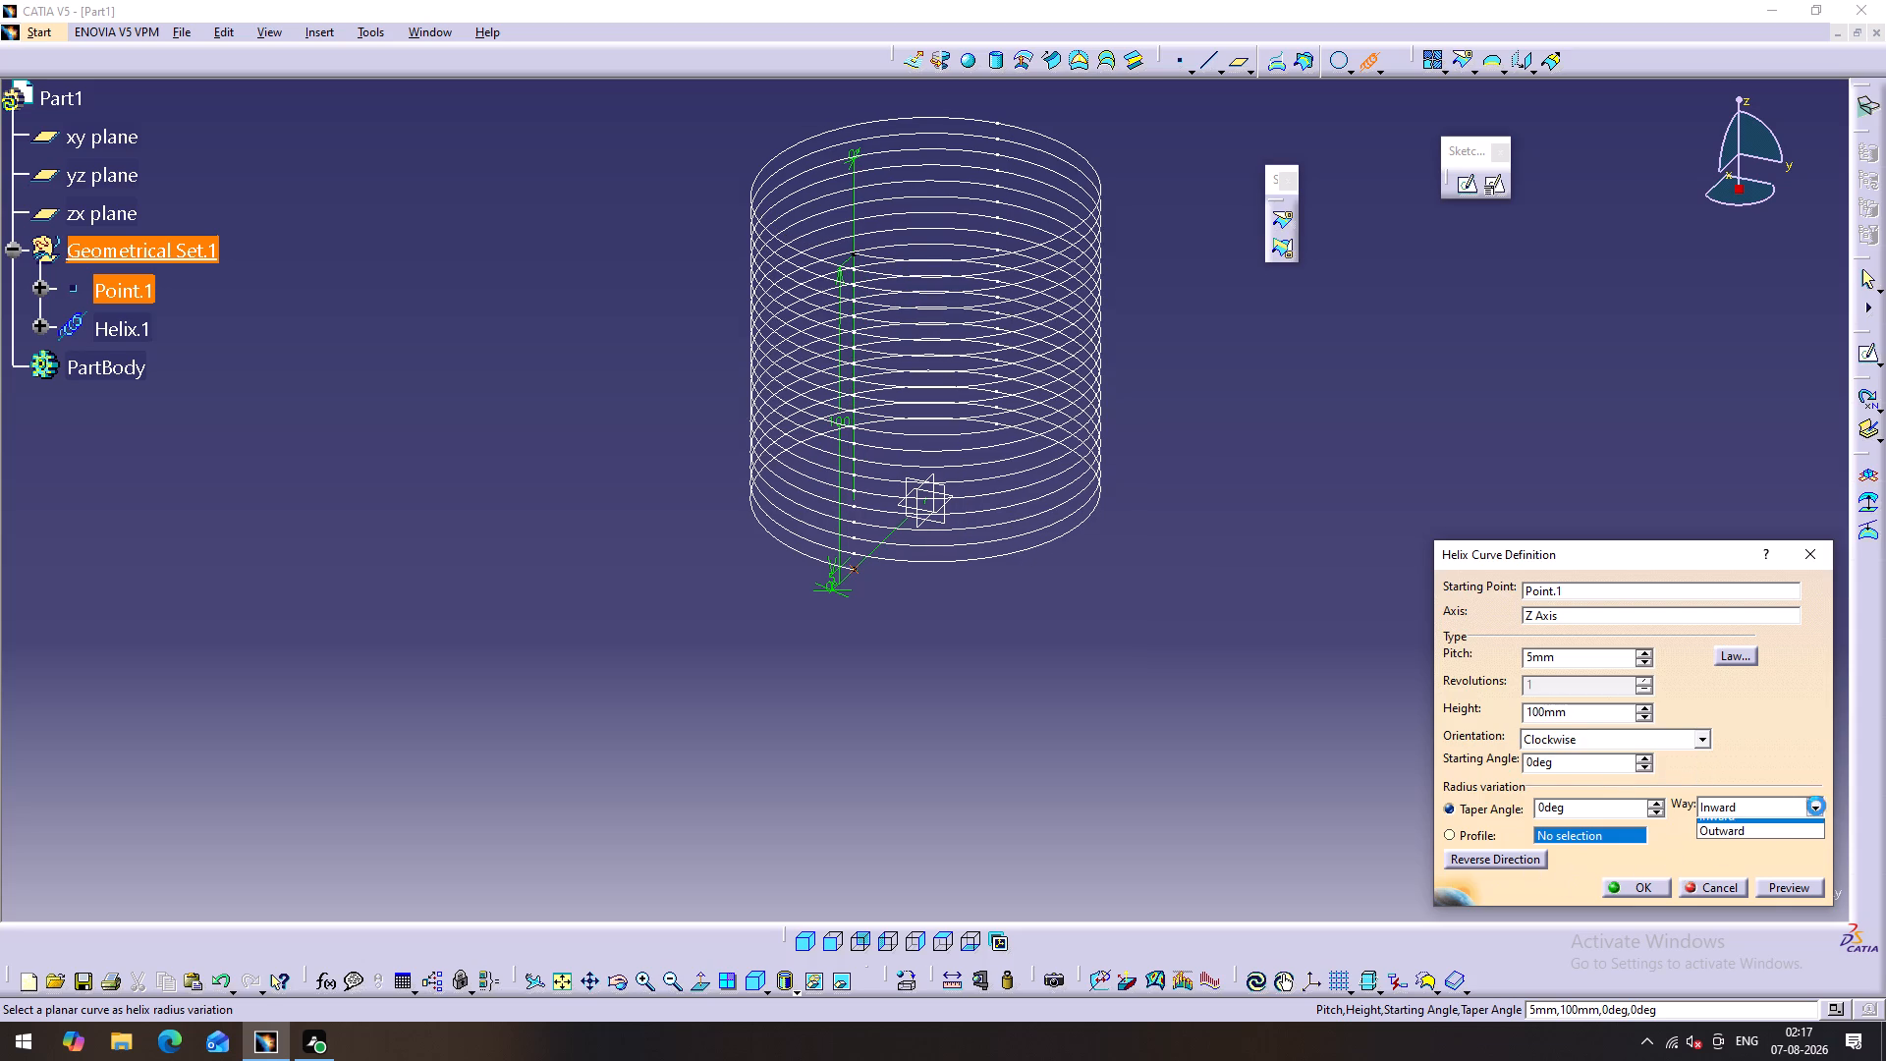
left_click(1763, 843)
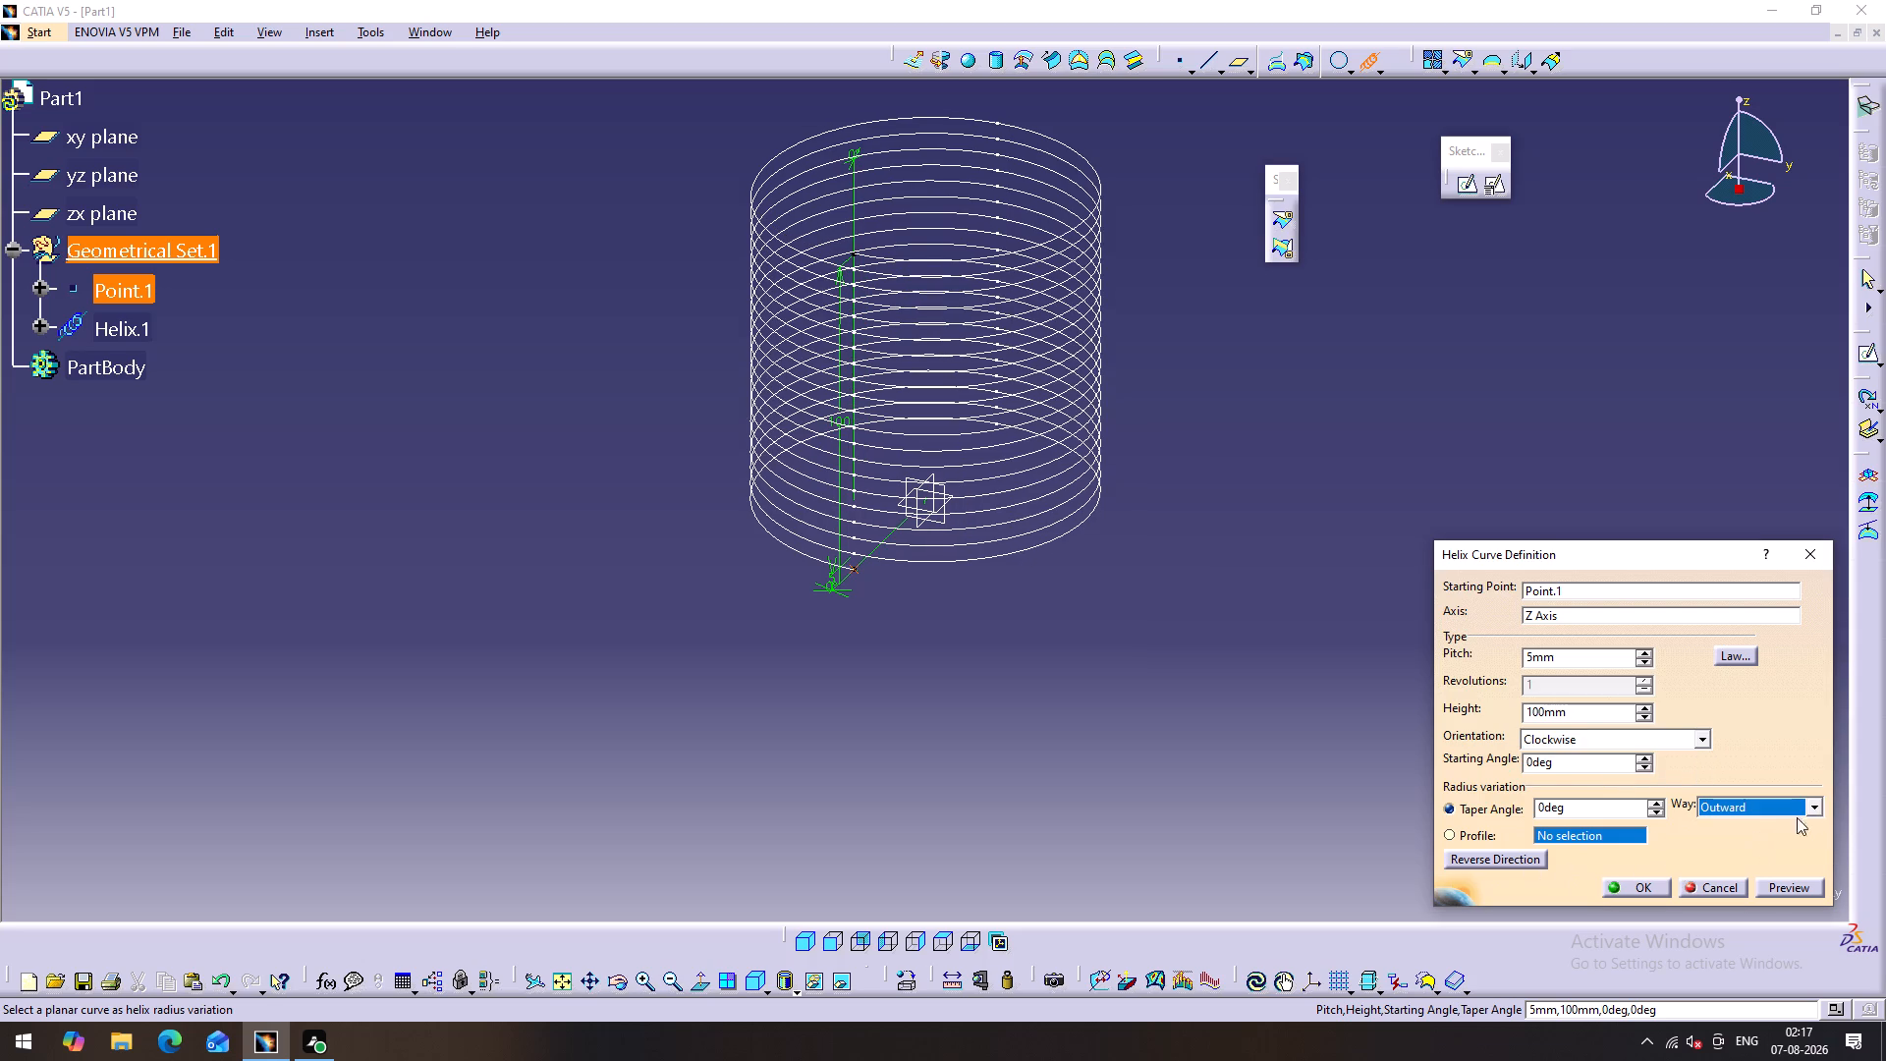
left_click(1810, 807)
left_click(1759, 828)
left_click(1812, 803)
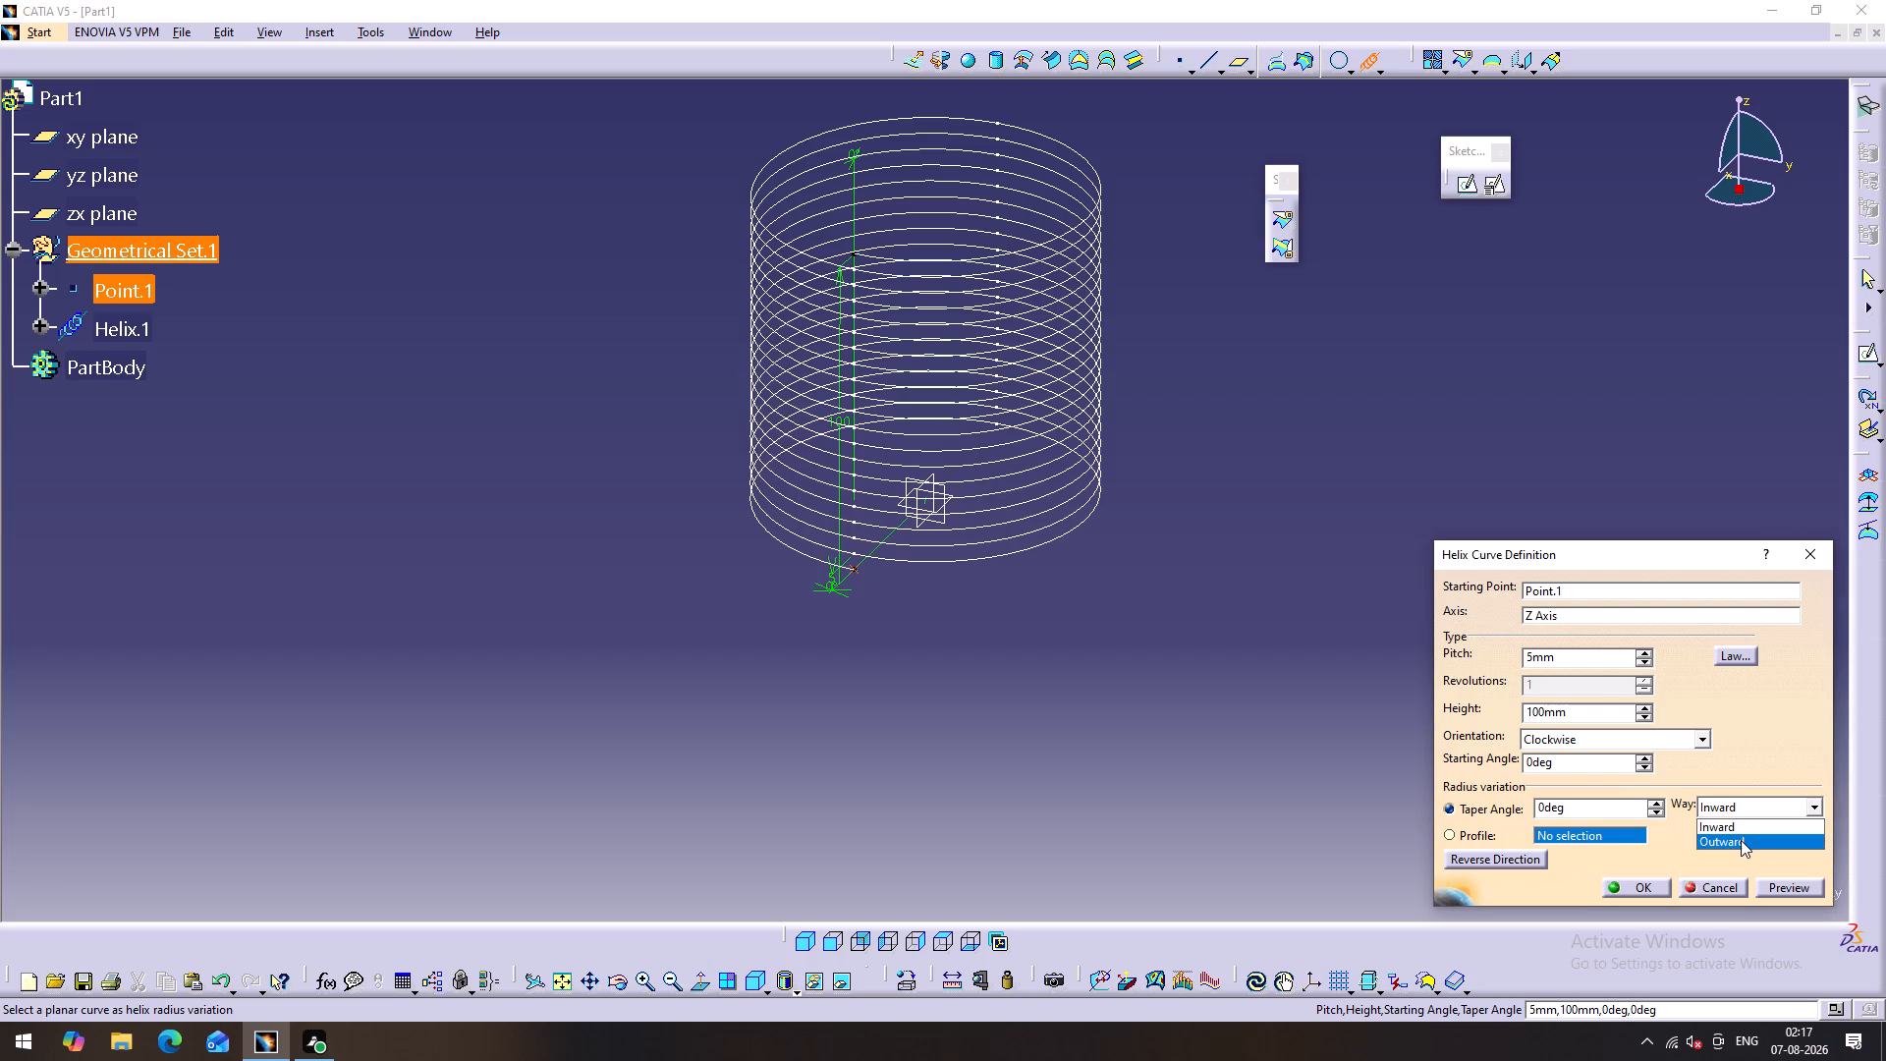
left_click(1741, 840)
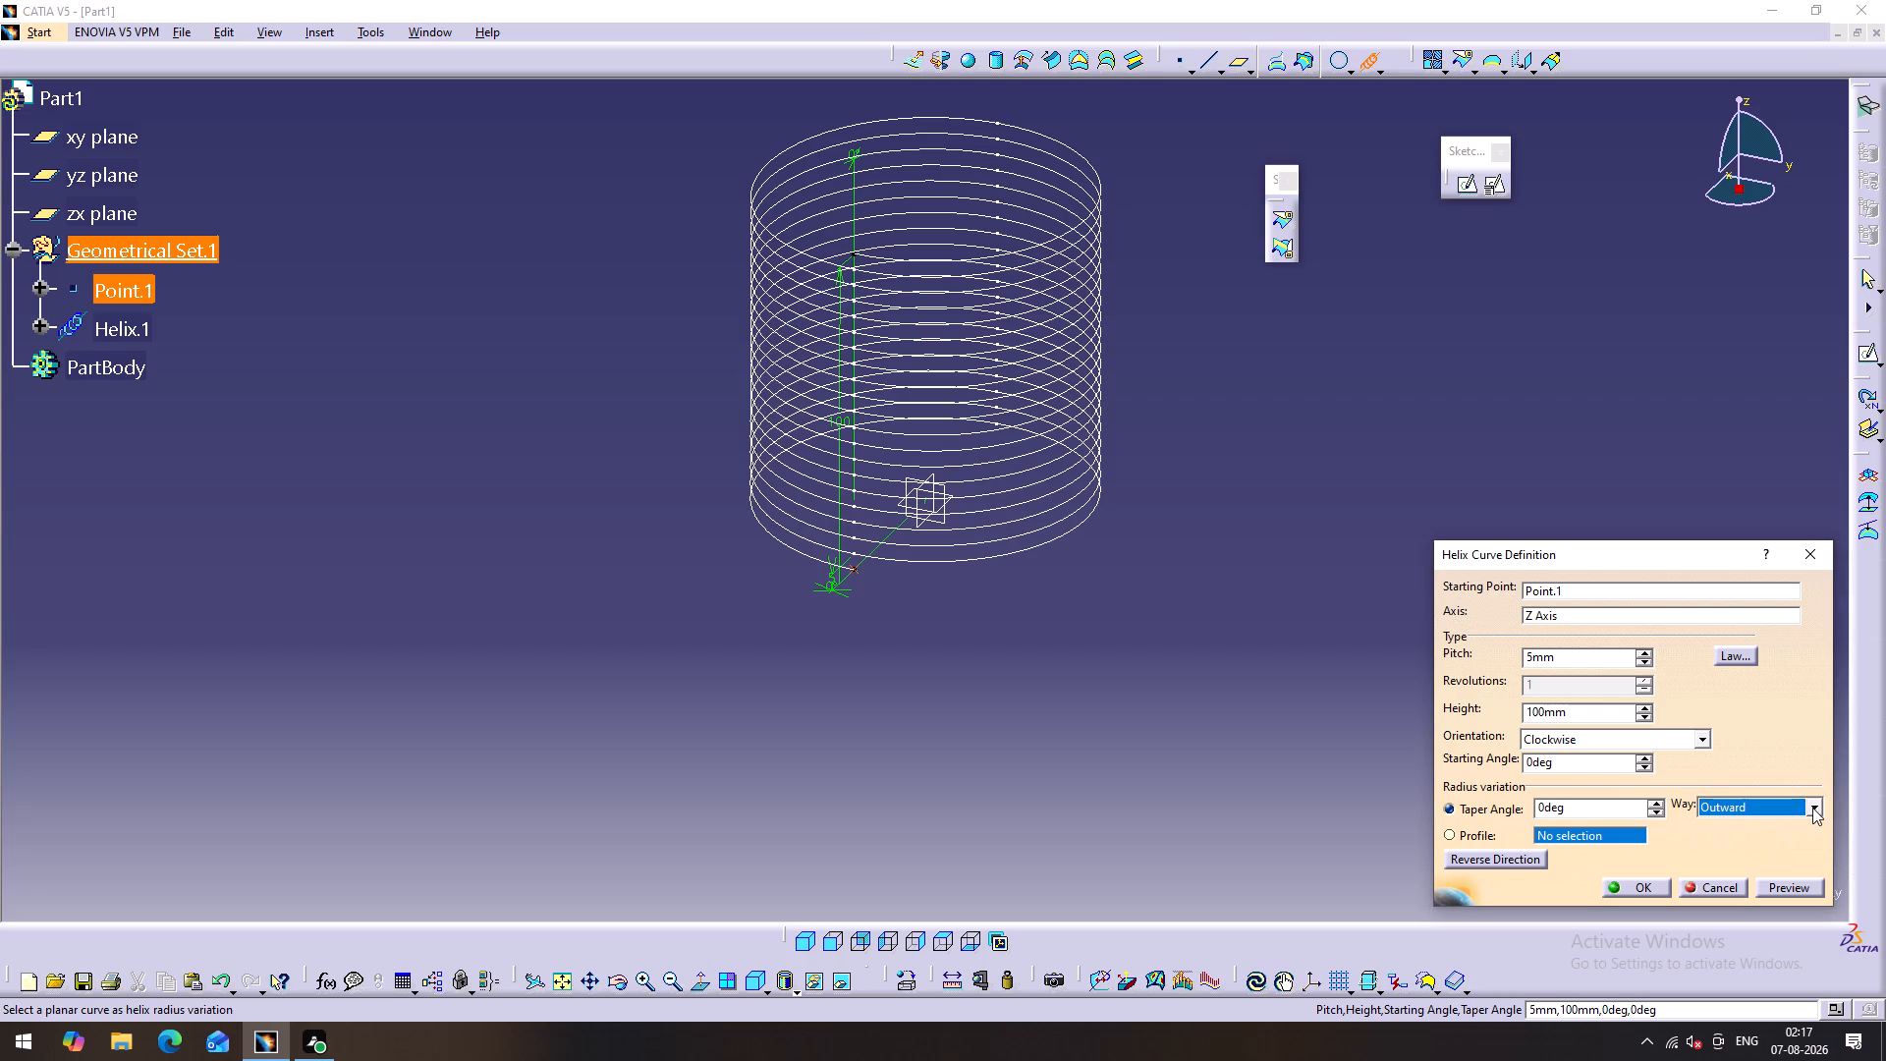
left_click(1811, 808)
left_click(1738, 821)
Create the helix with its current settings, leaving the radius variation profile unselected.
right_click(1561, 833)
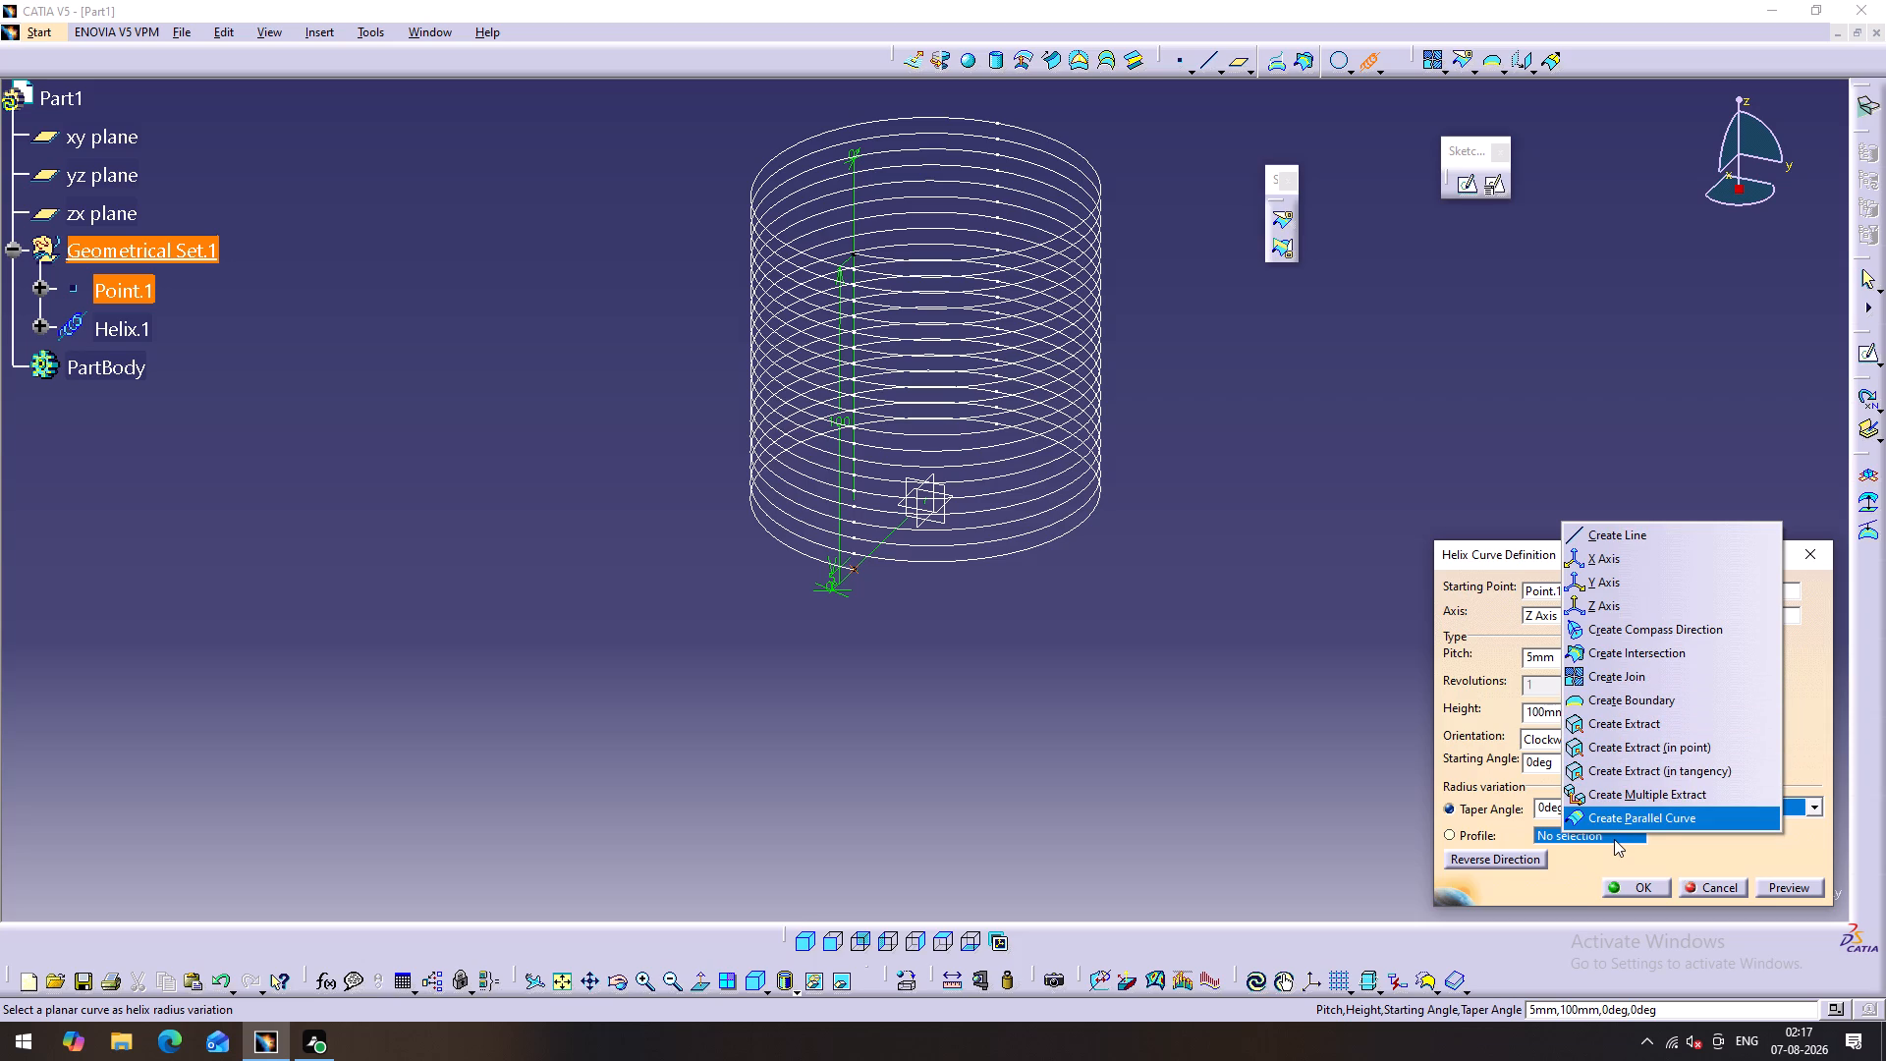
left_click(1418, 378)
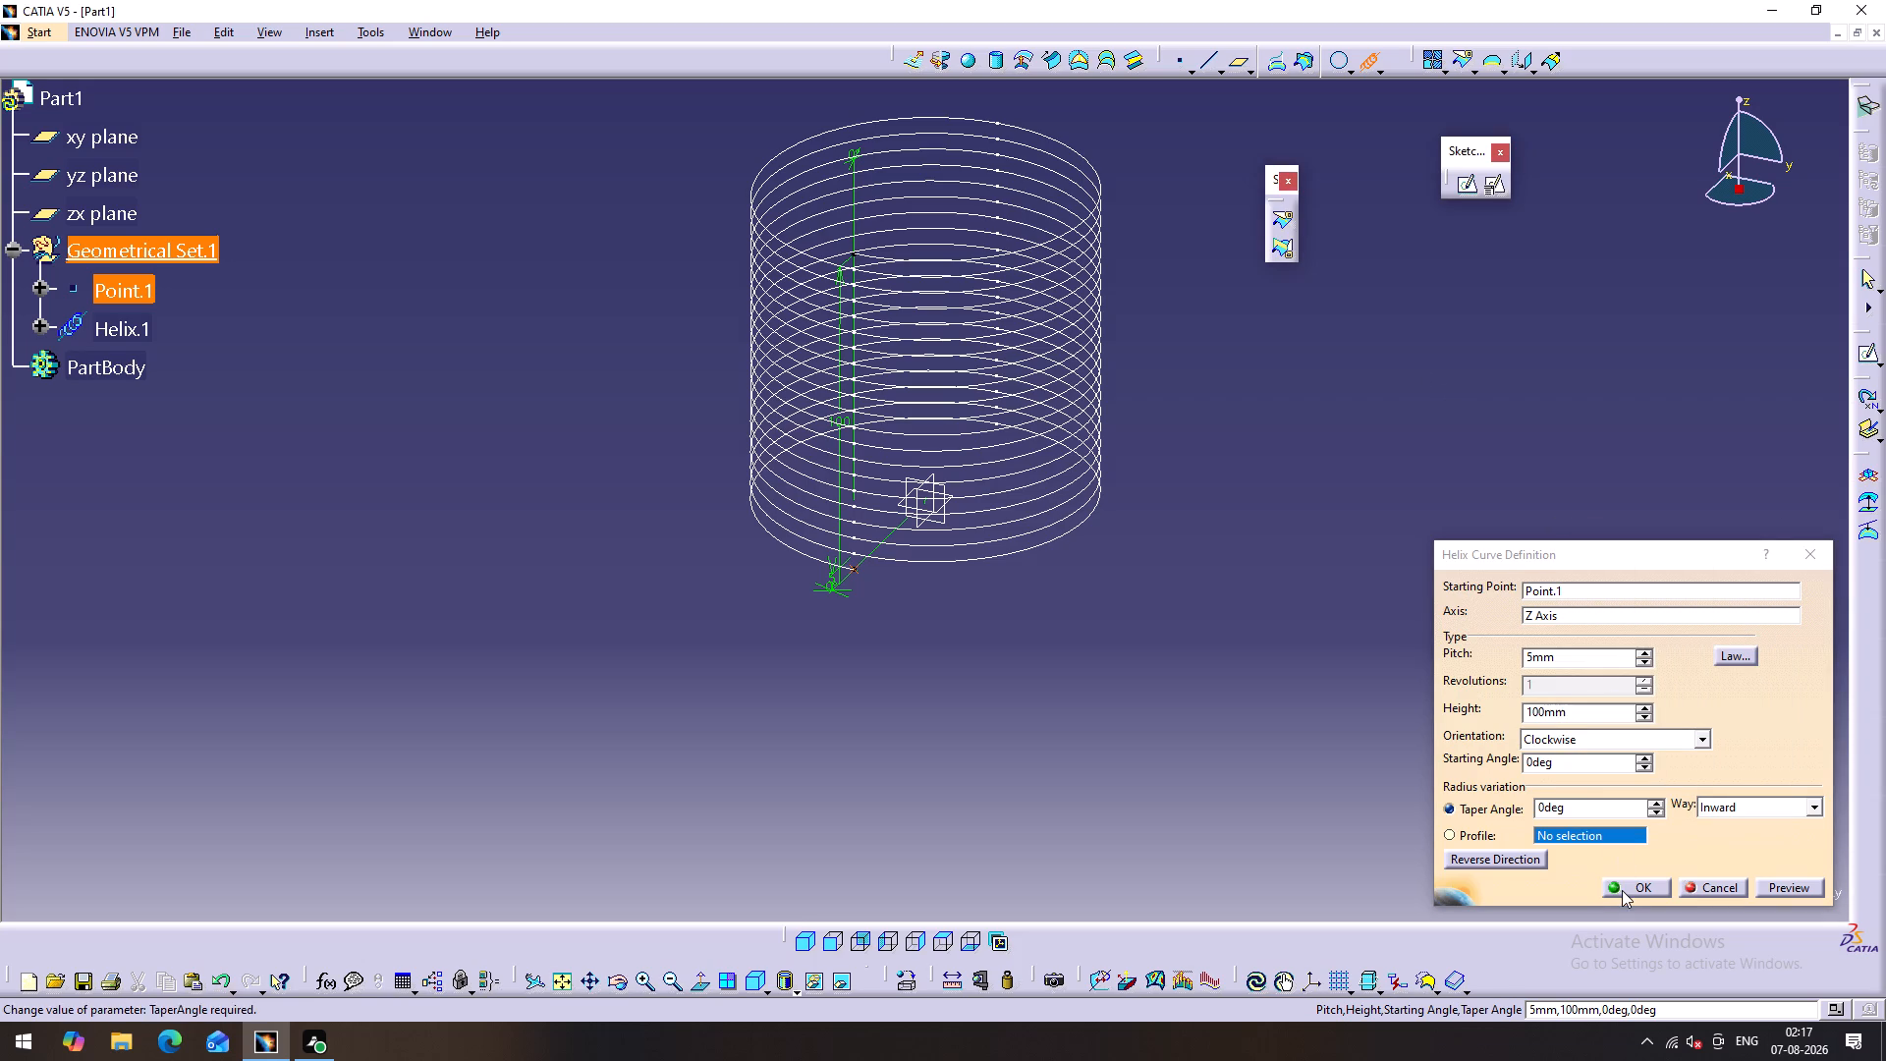
left_click(1622, 888)
left_click(1252, 562)
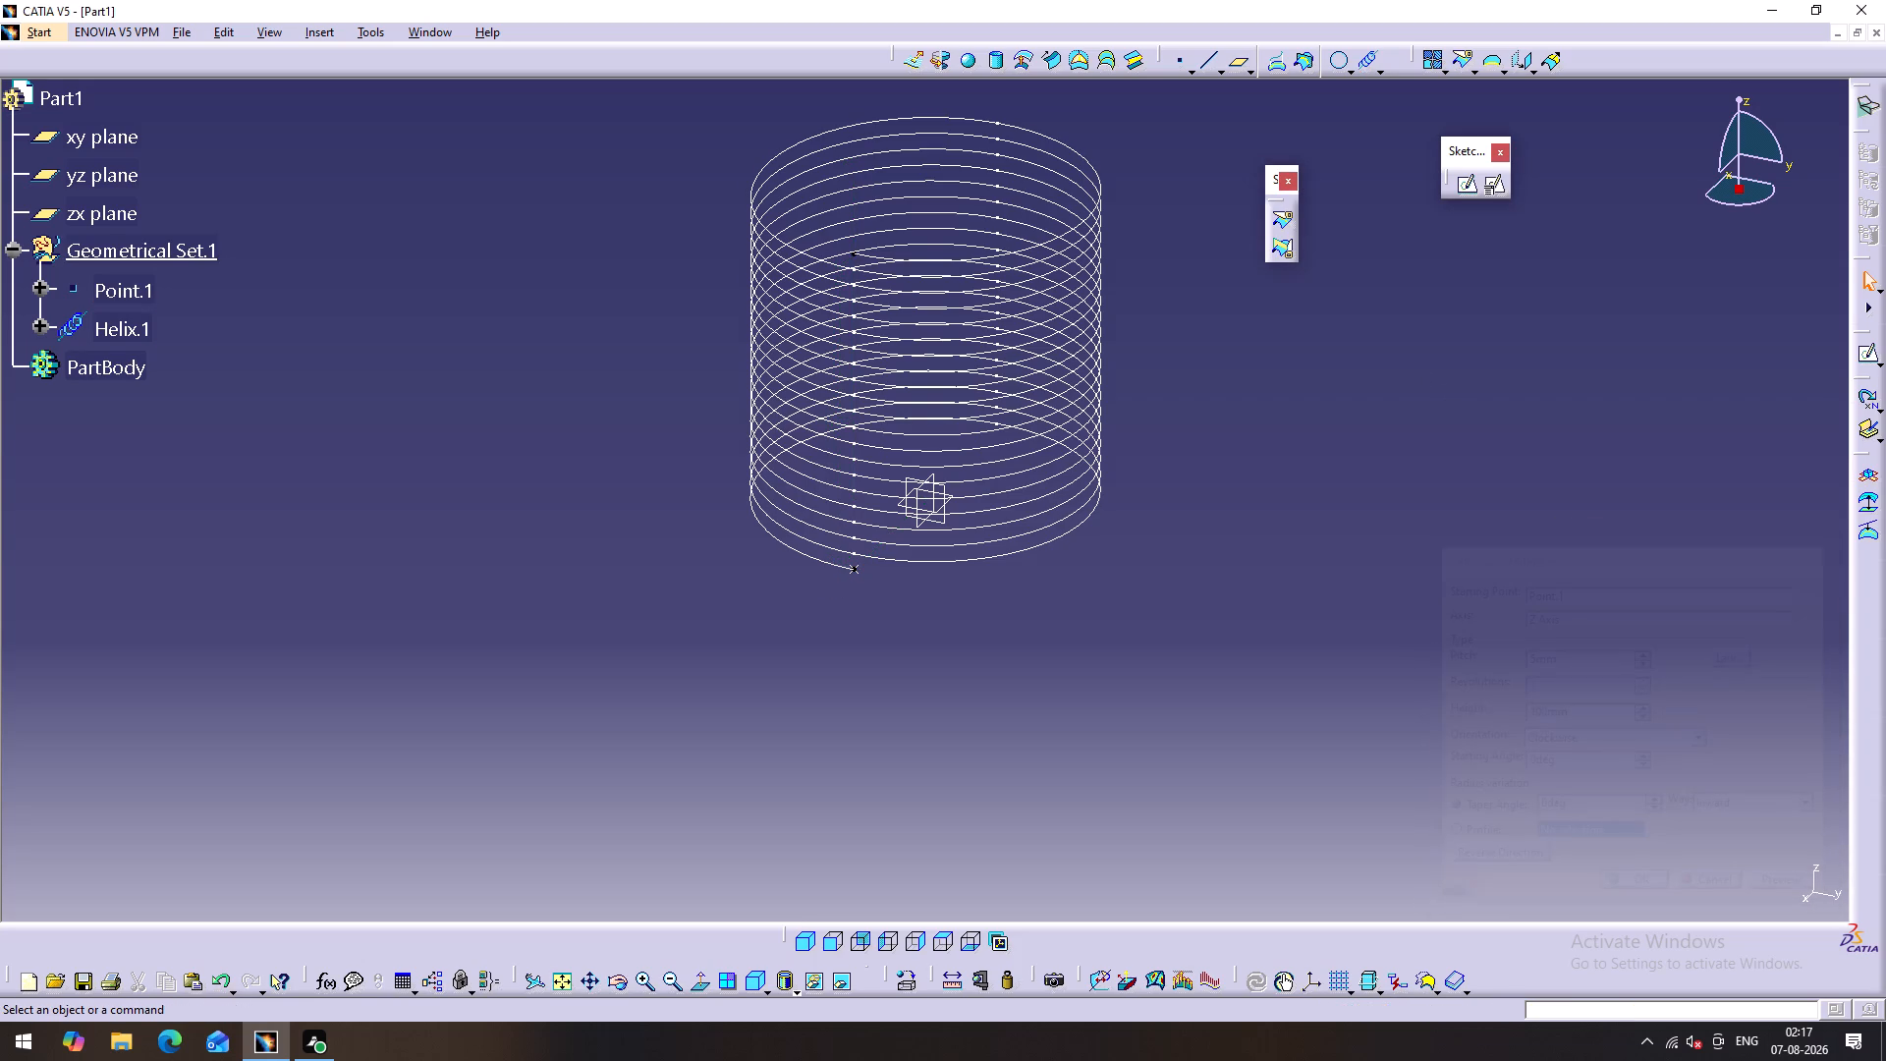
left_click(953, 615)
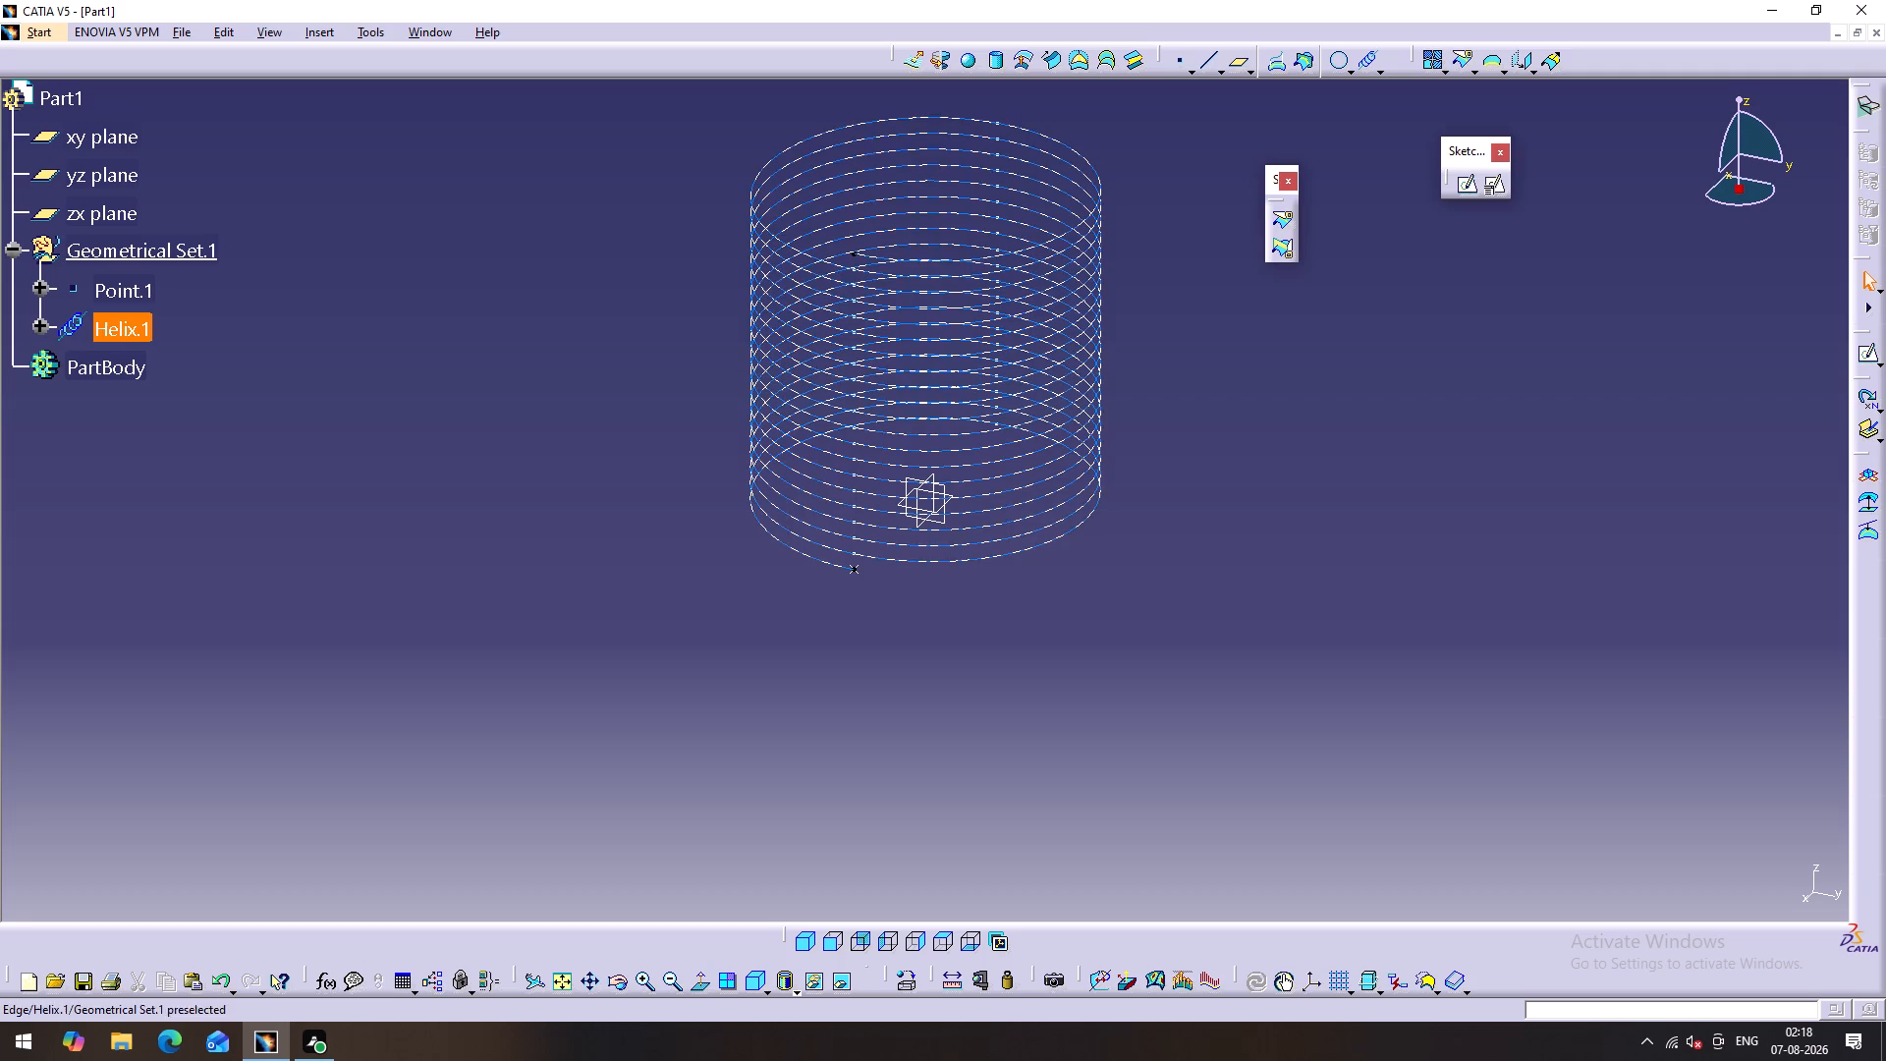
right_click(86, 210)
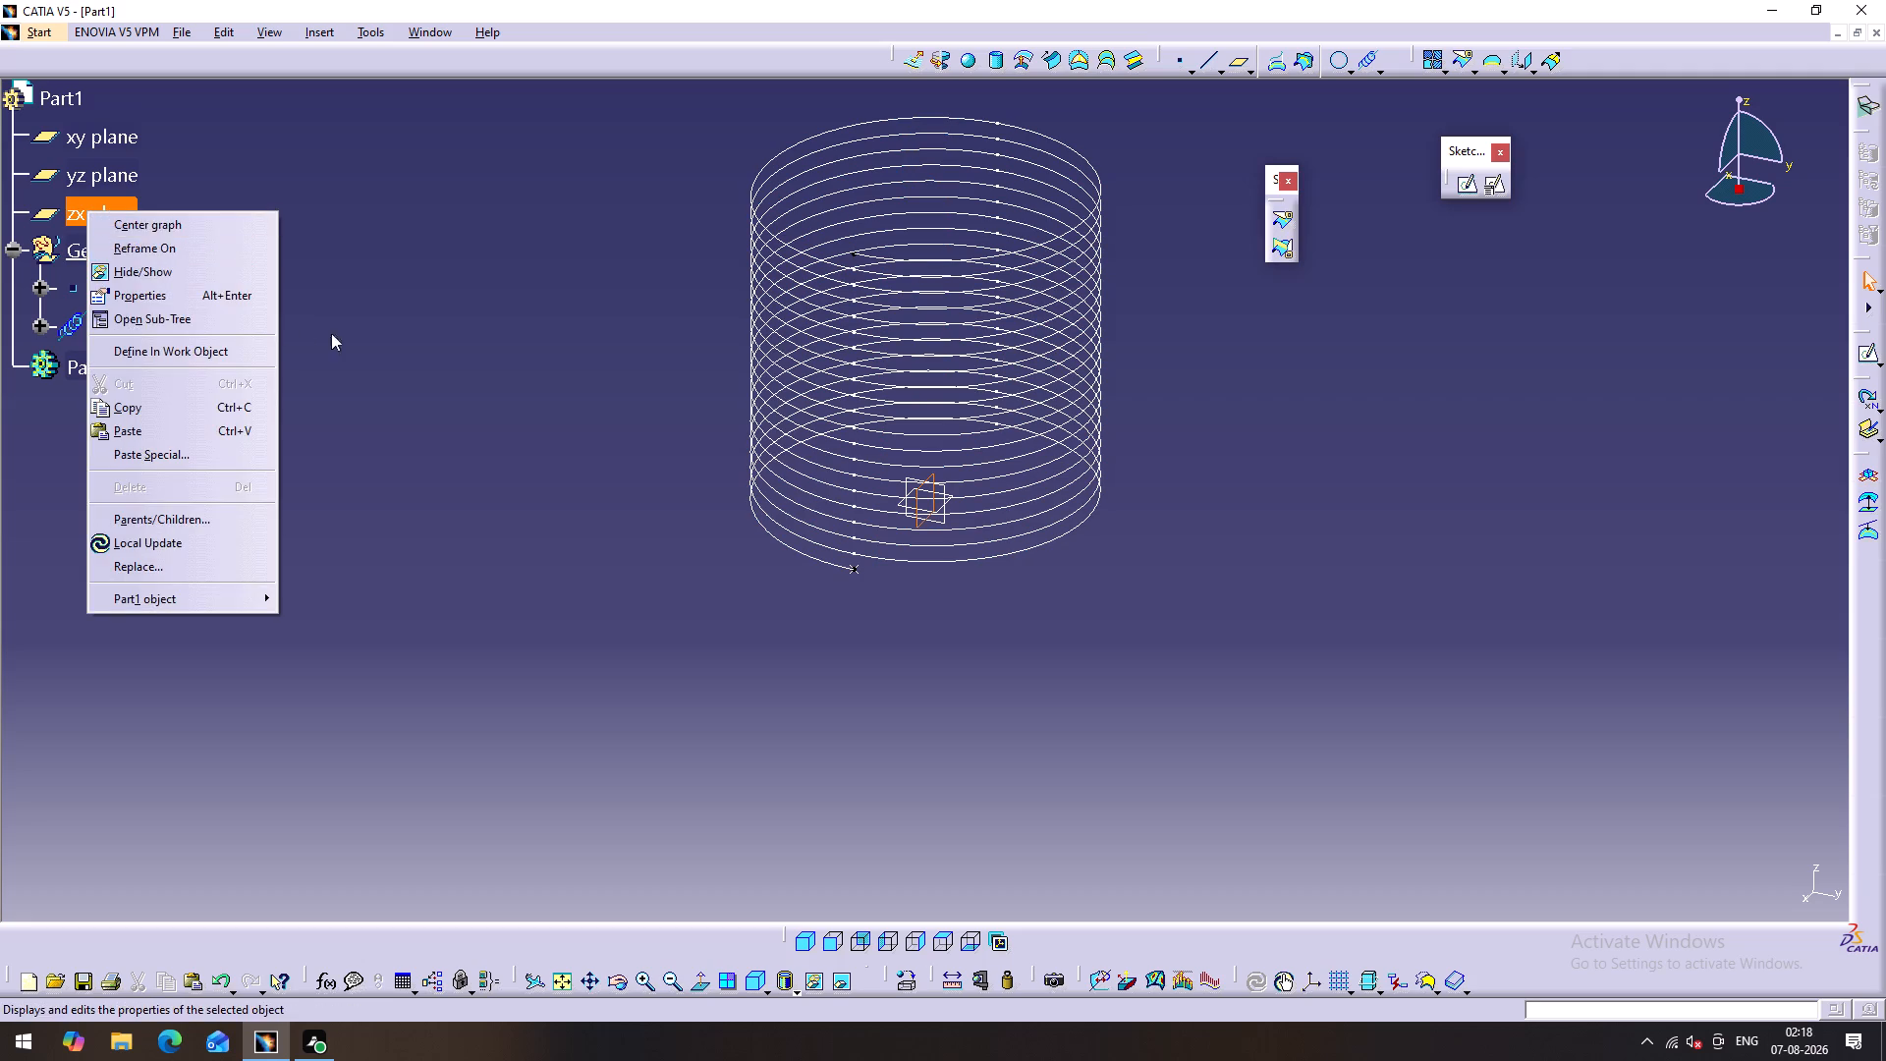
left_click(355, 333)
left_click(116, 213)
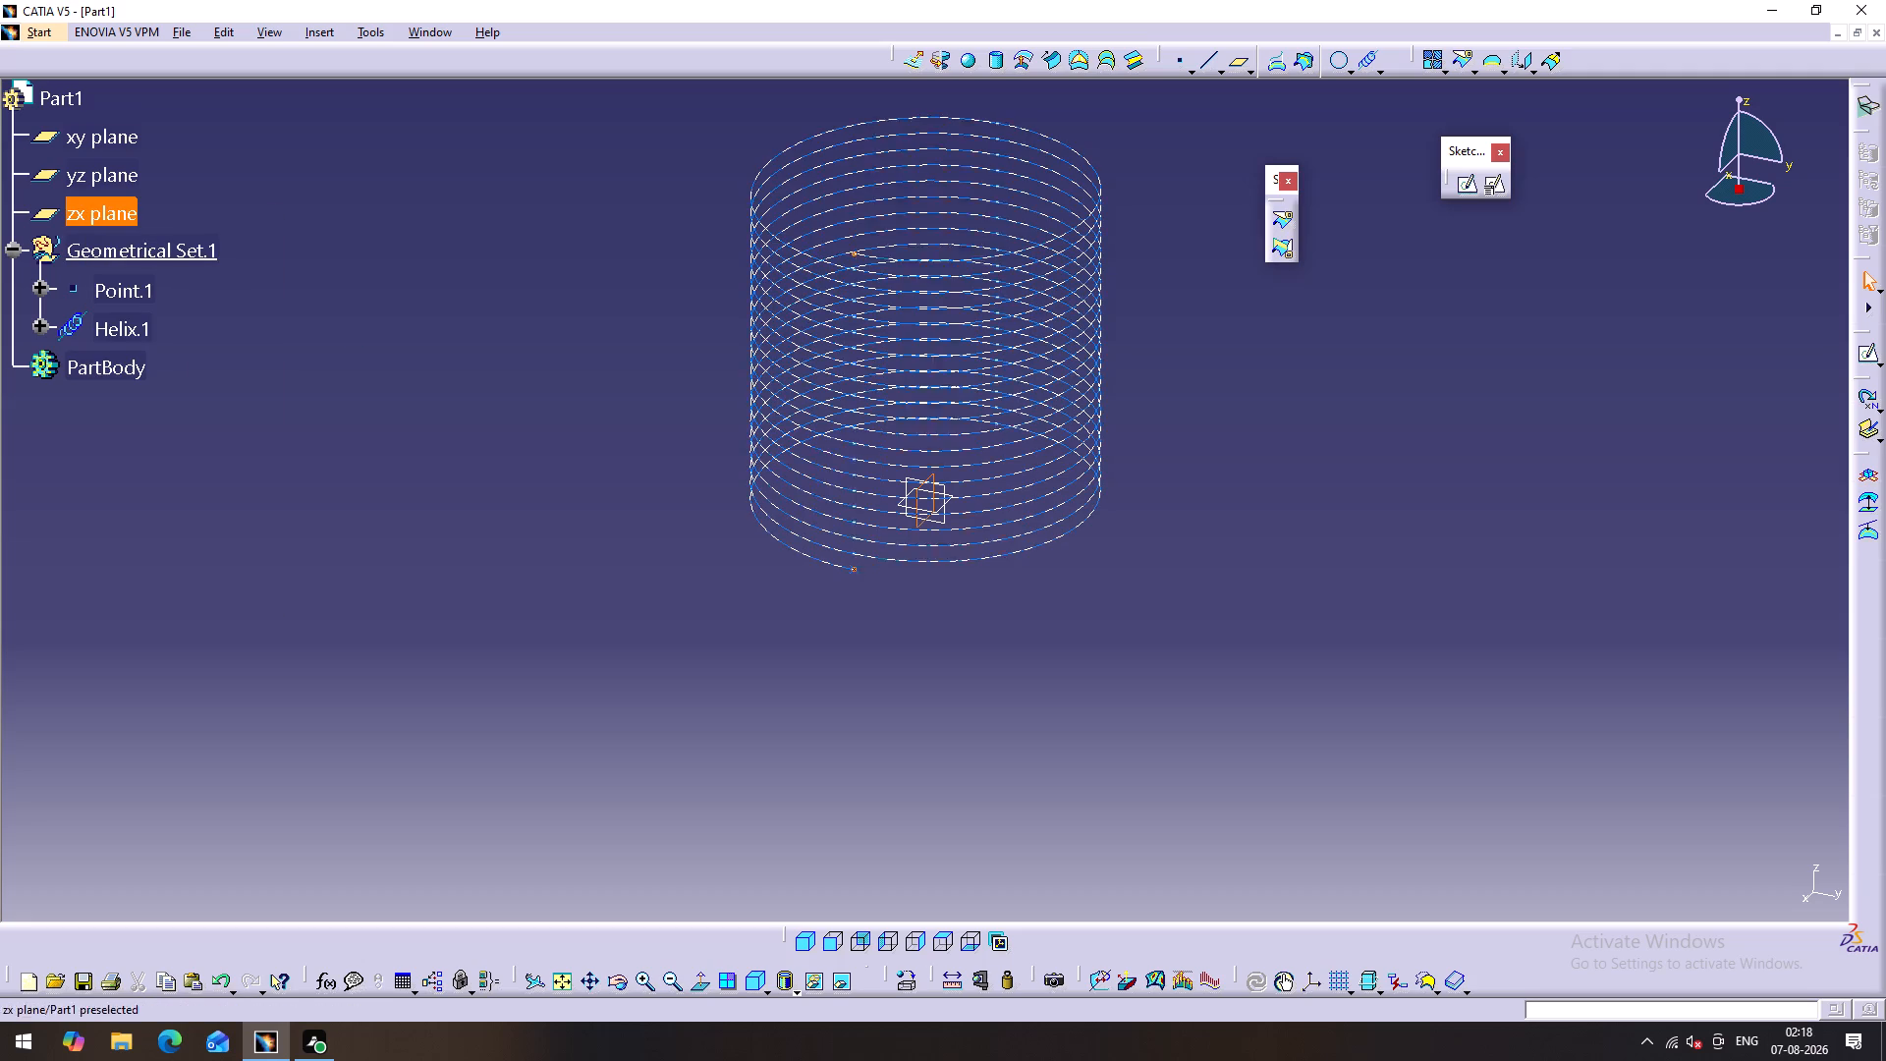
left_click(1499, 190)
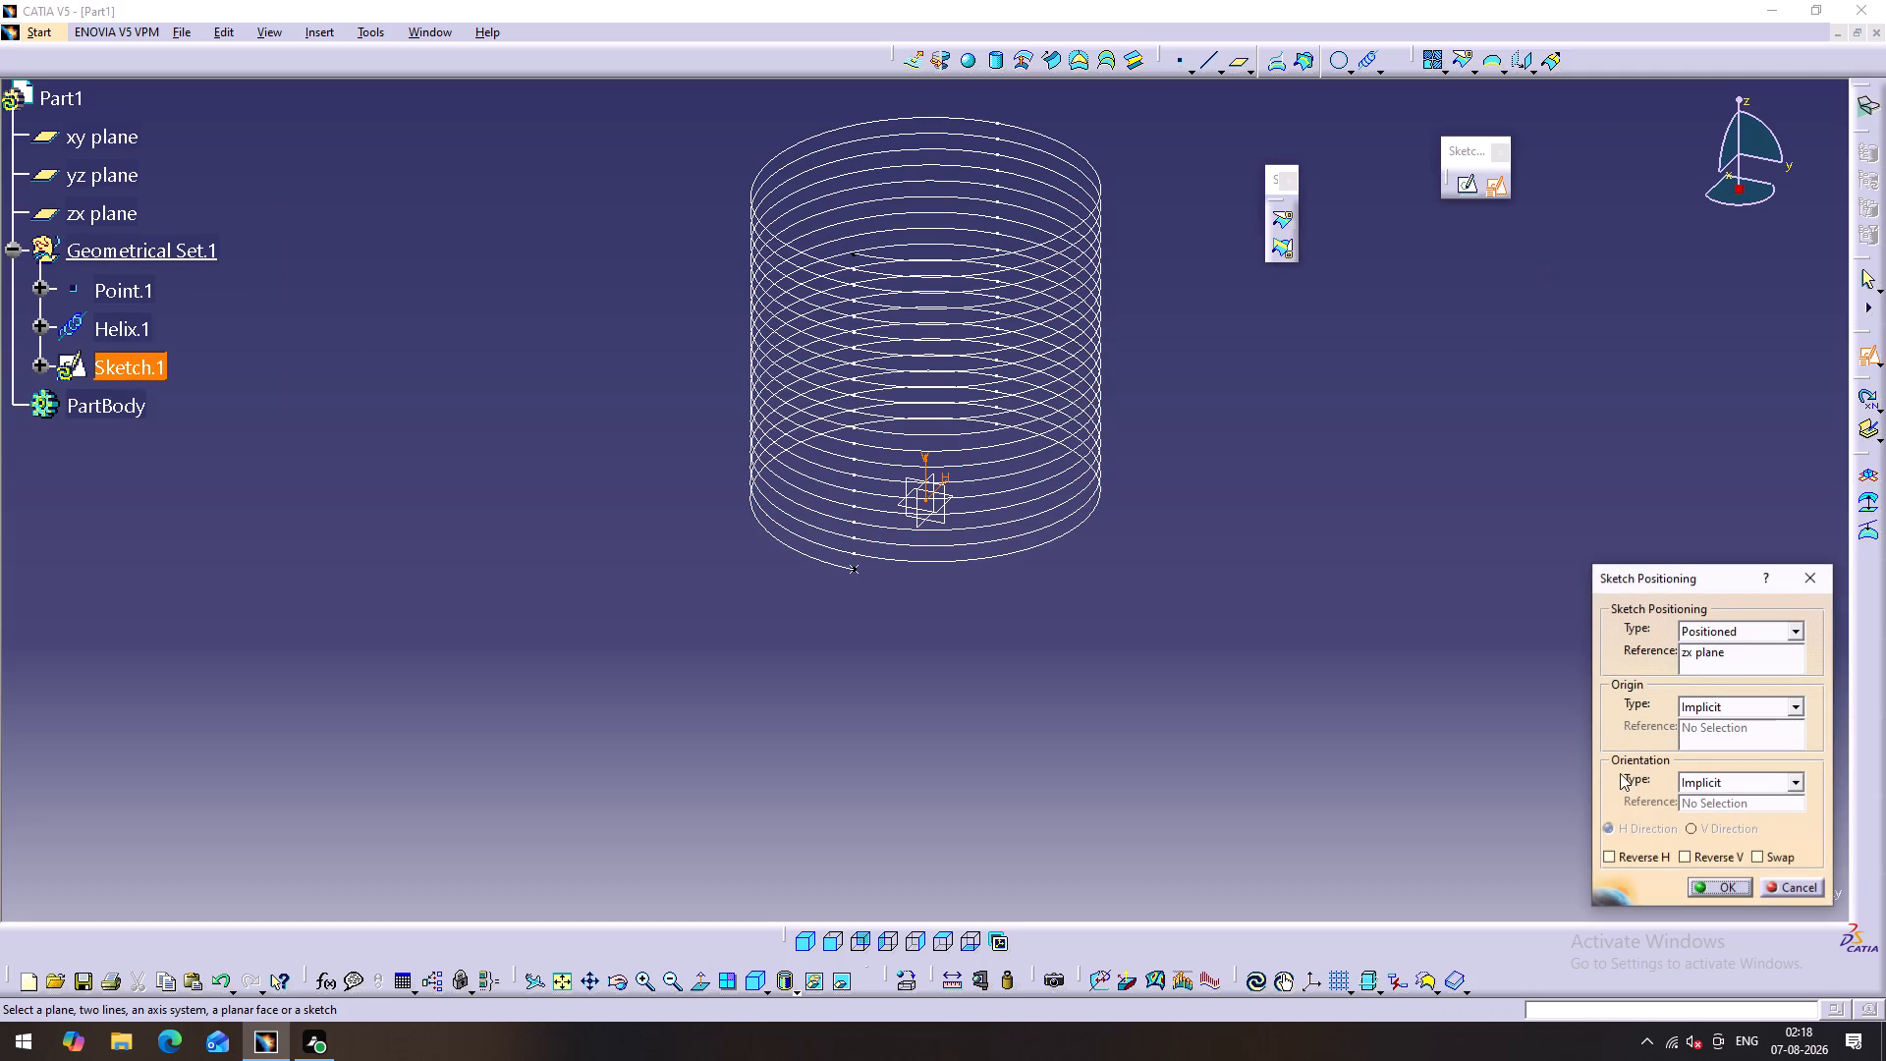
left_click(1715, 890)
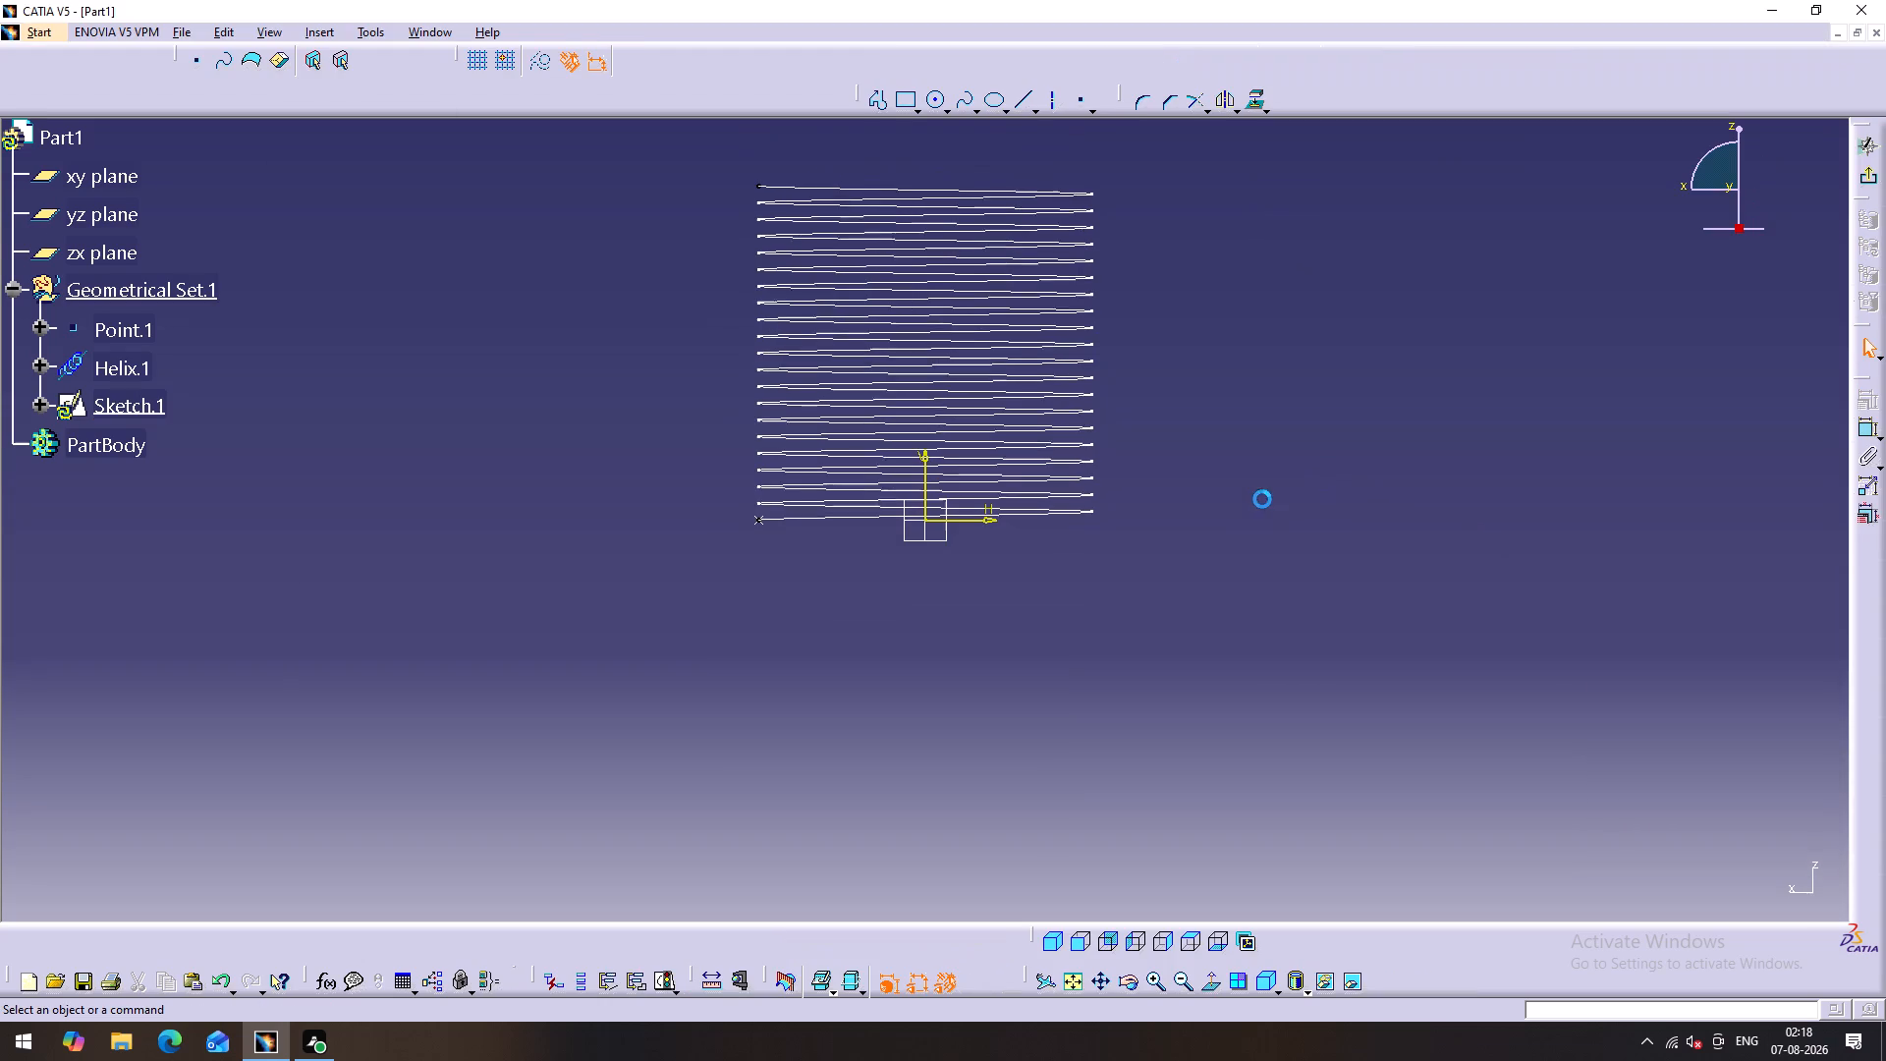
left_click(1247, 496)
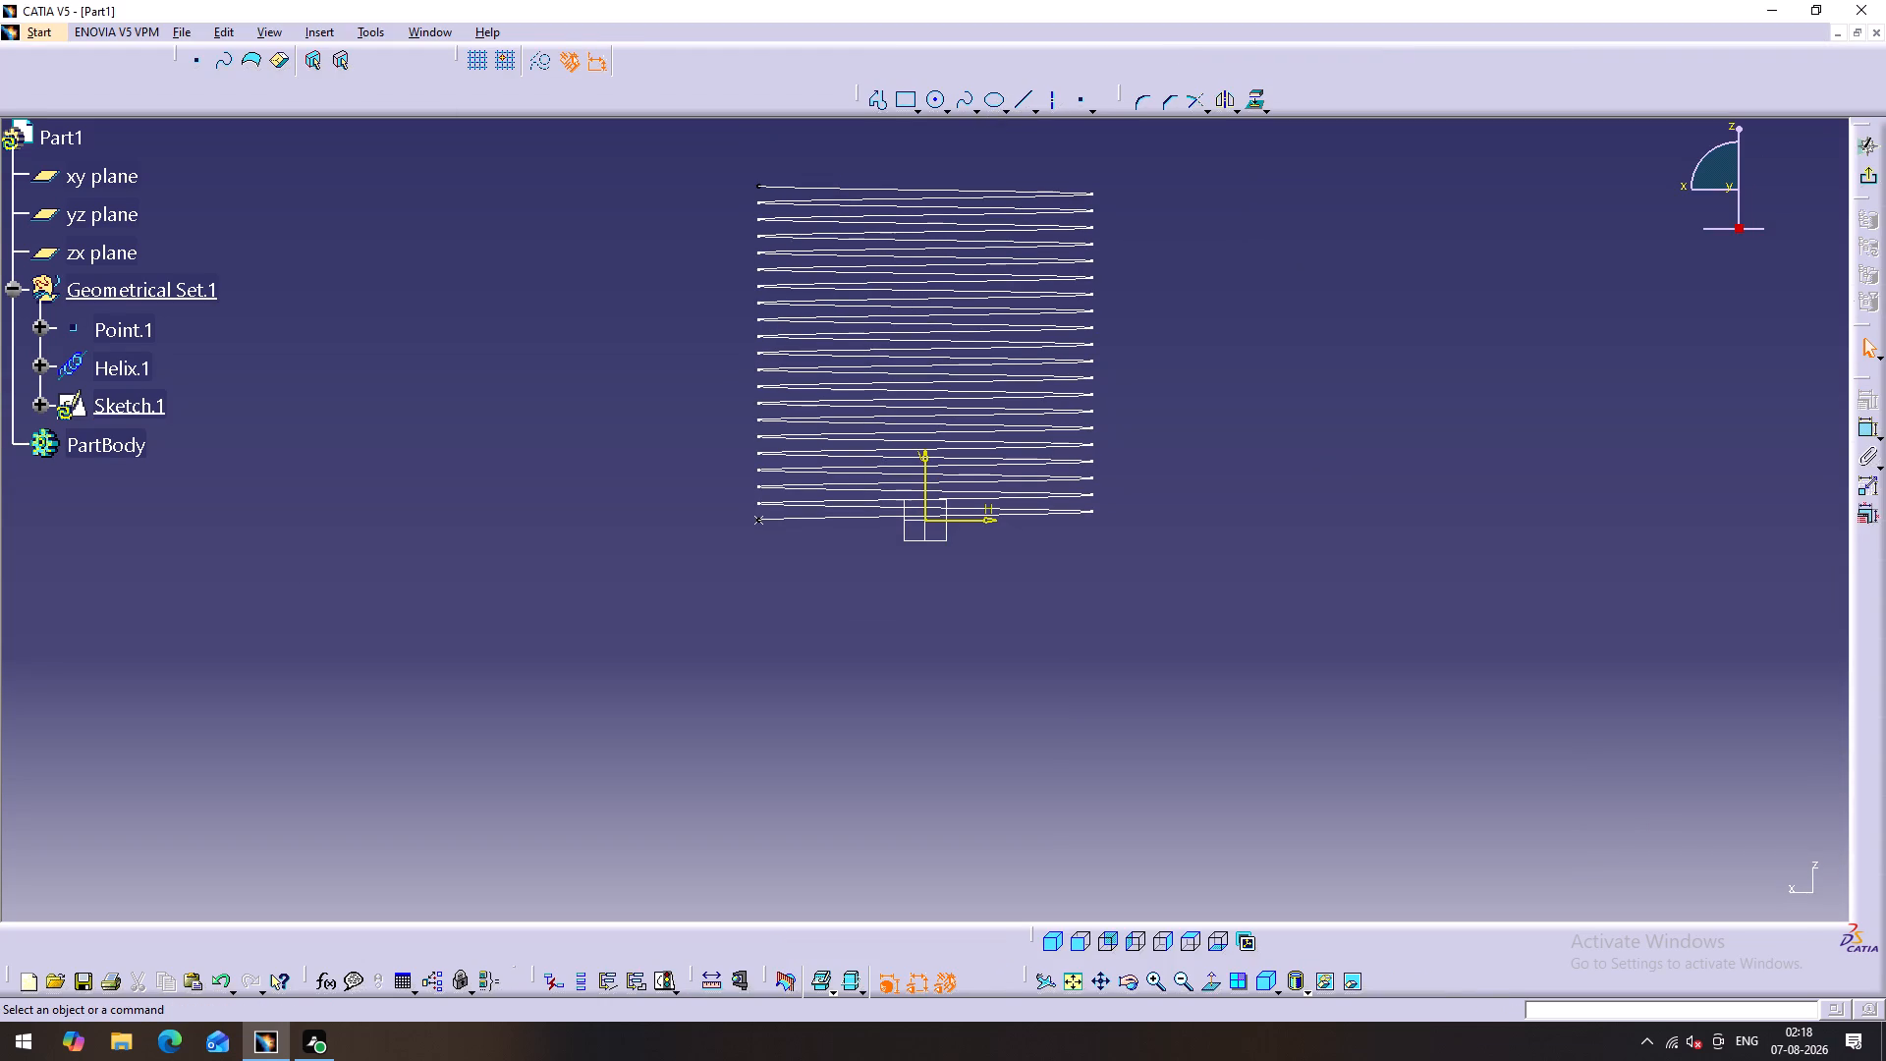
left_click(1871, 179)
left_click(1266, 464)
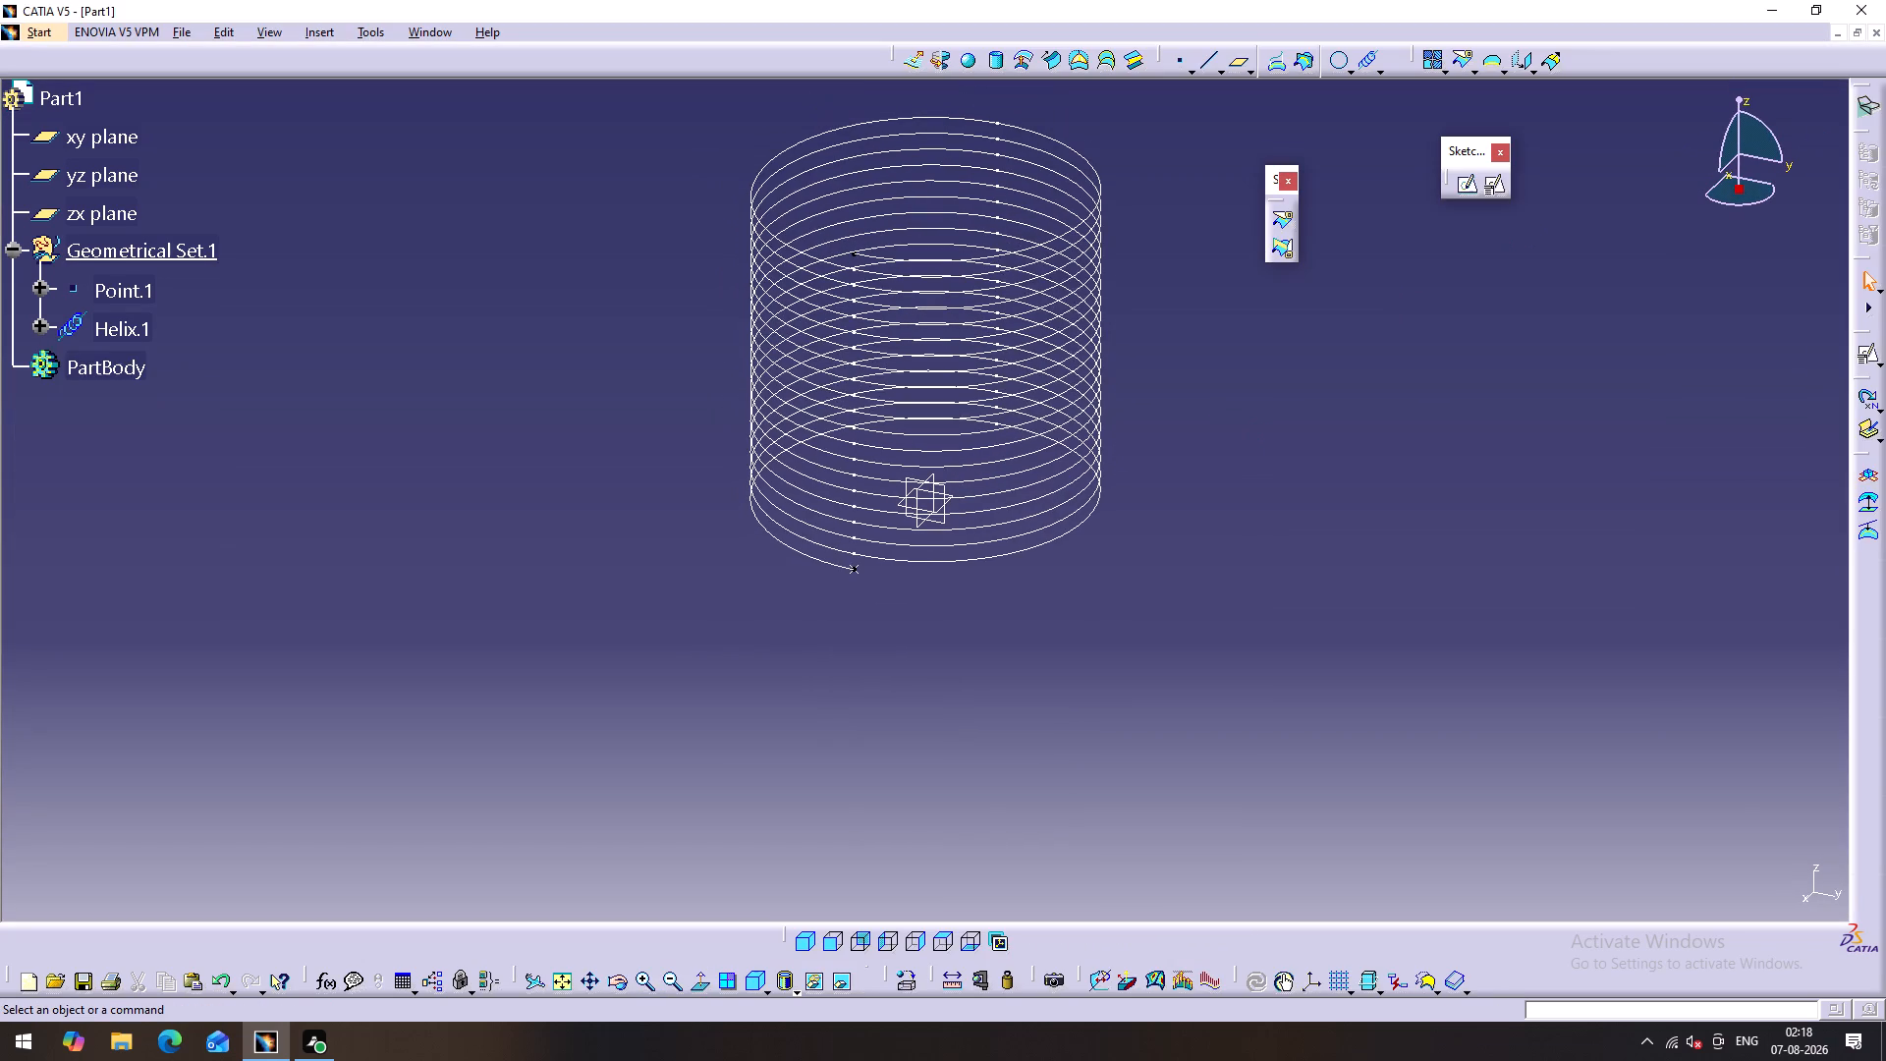
Create a full circle of 10 mm radius centred on the helix start point, with the zx plane as support.
left_click(1340, 64)
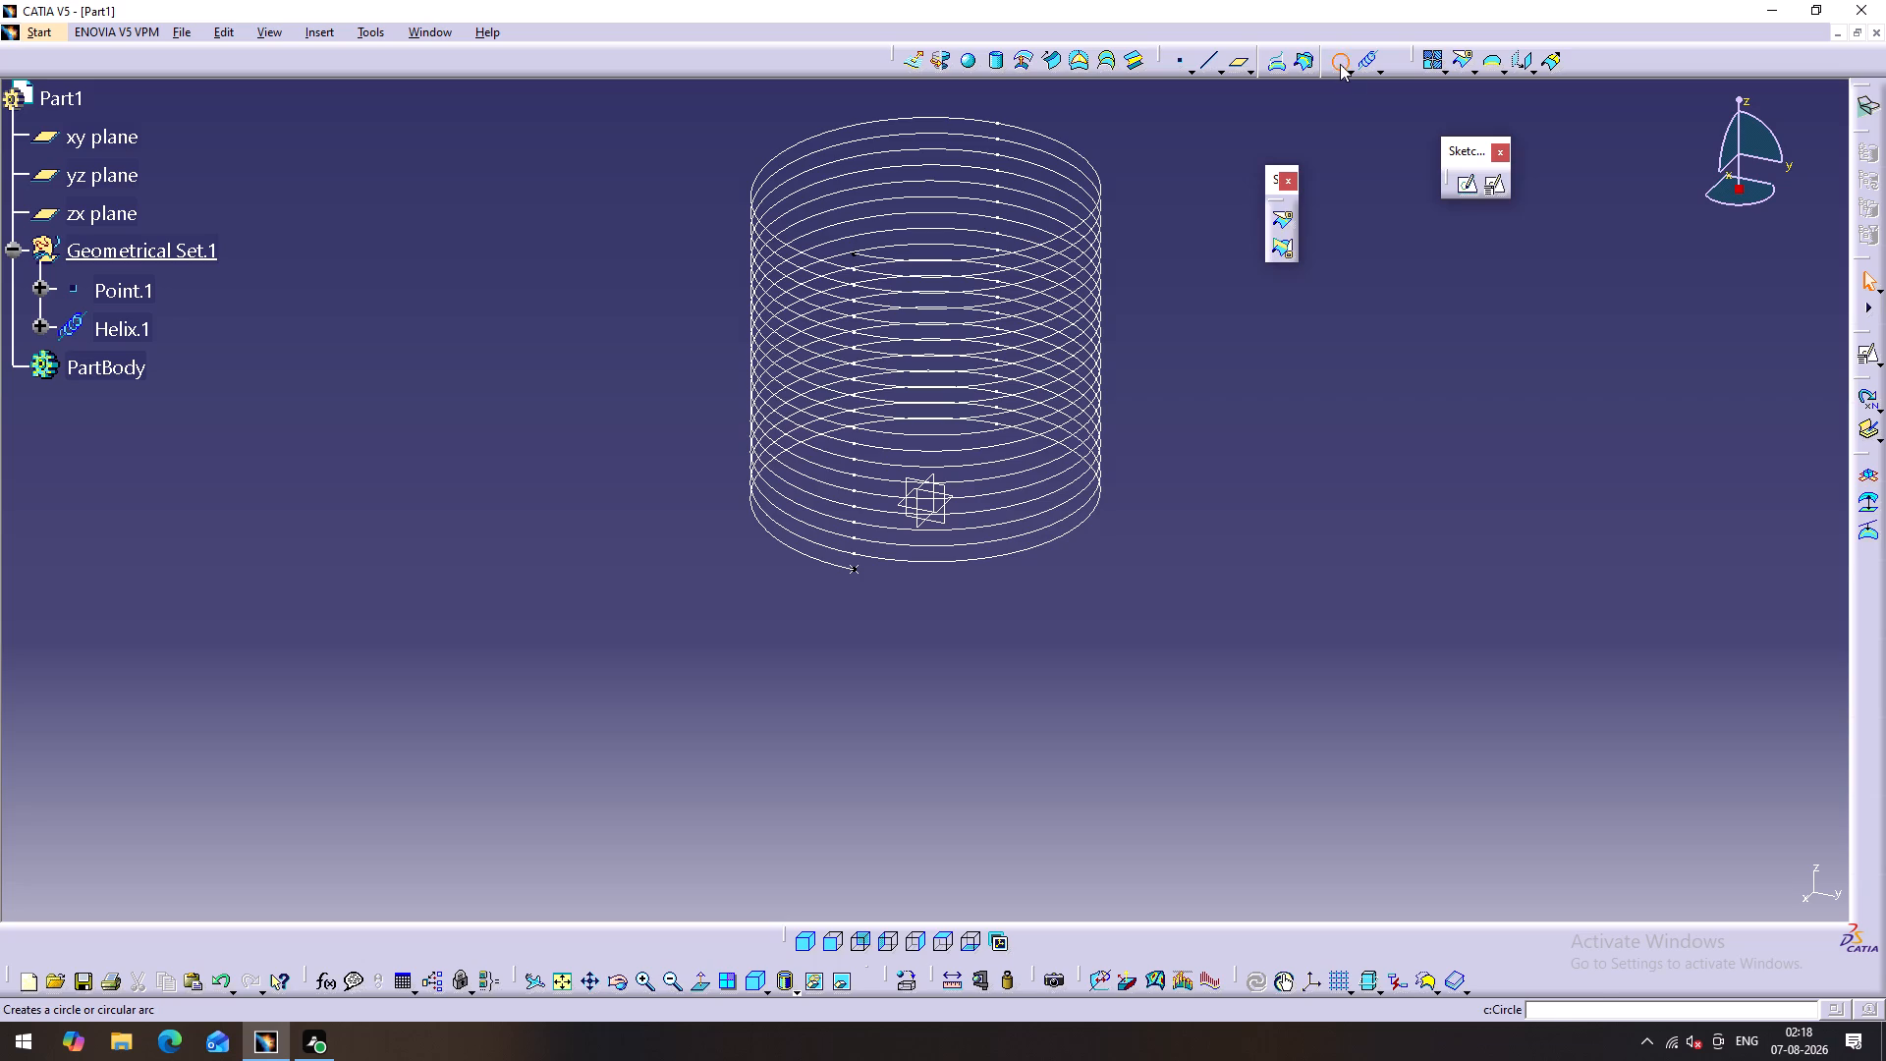
left_click(1691, 754)
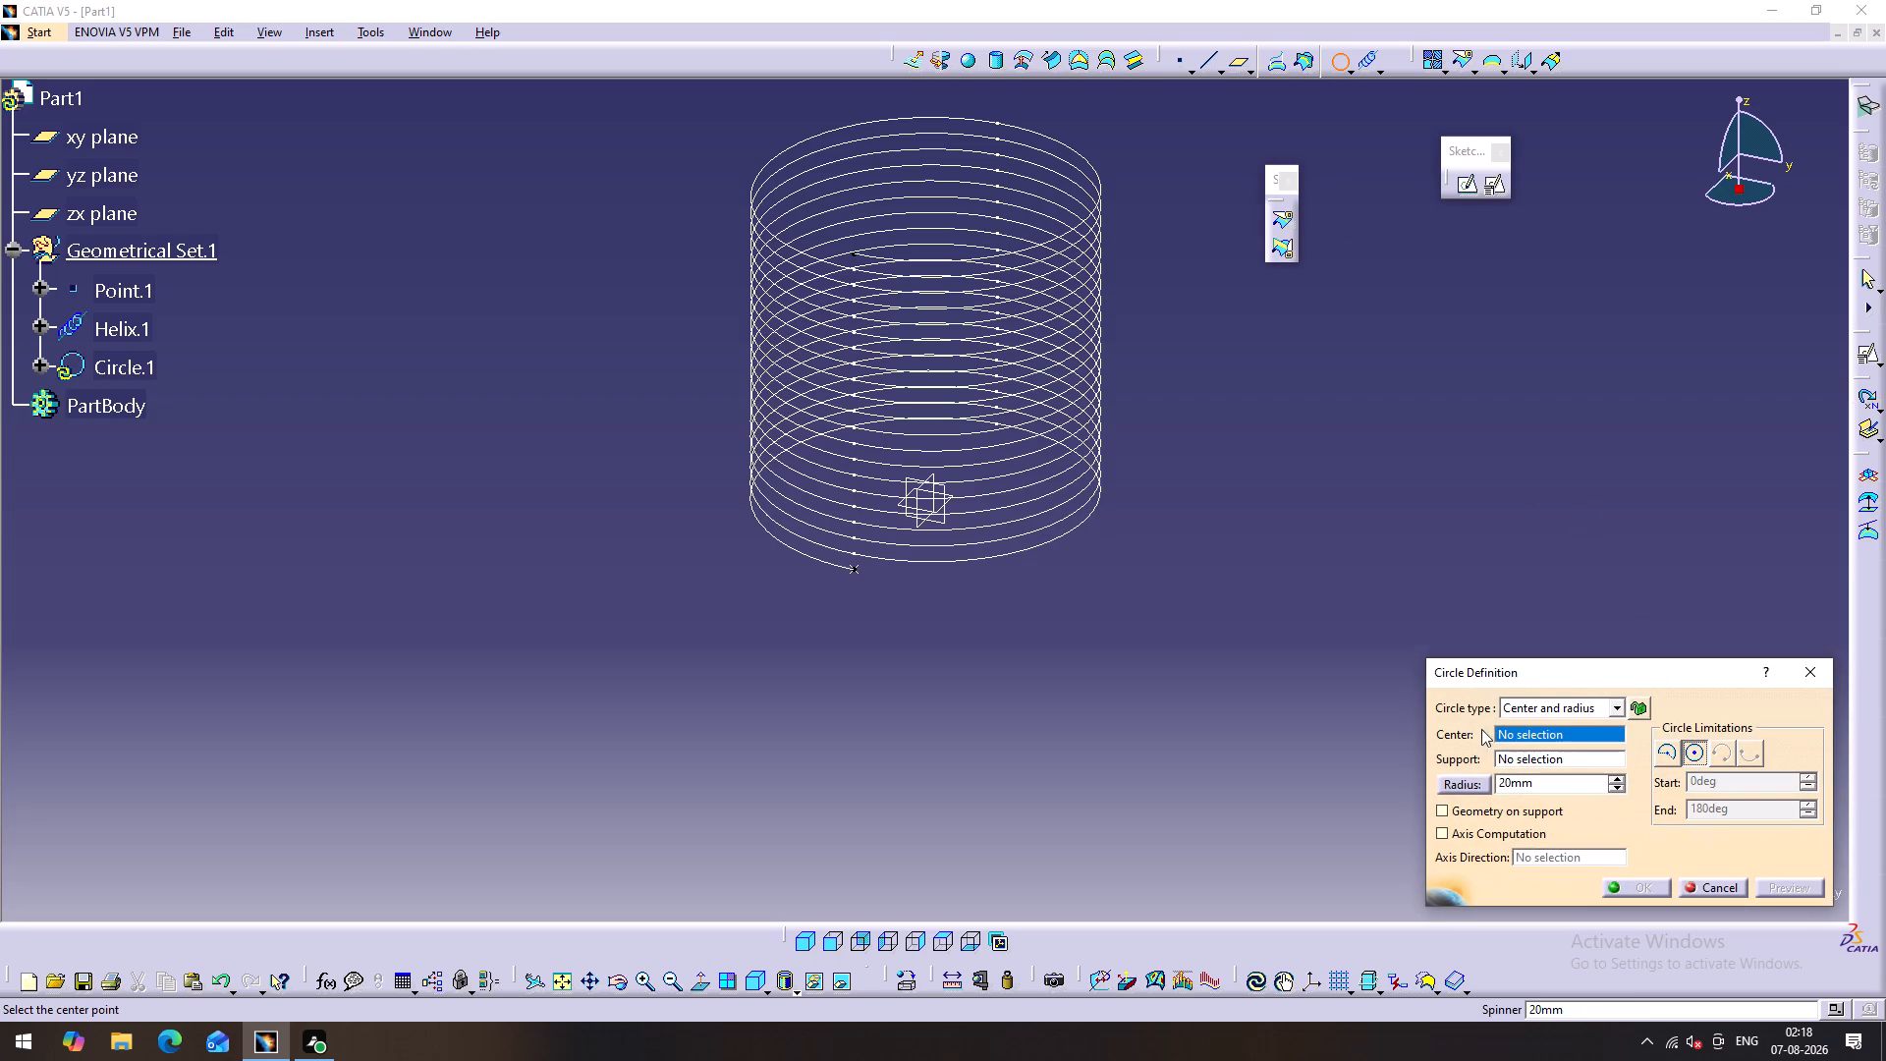
left_click(853, 571)
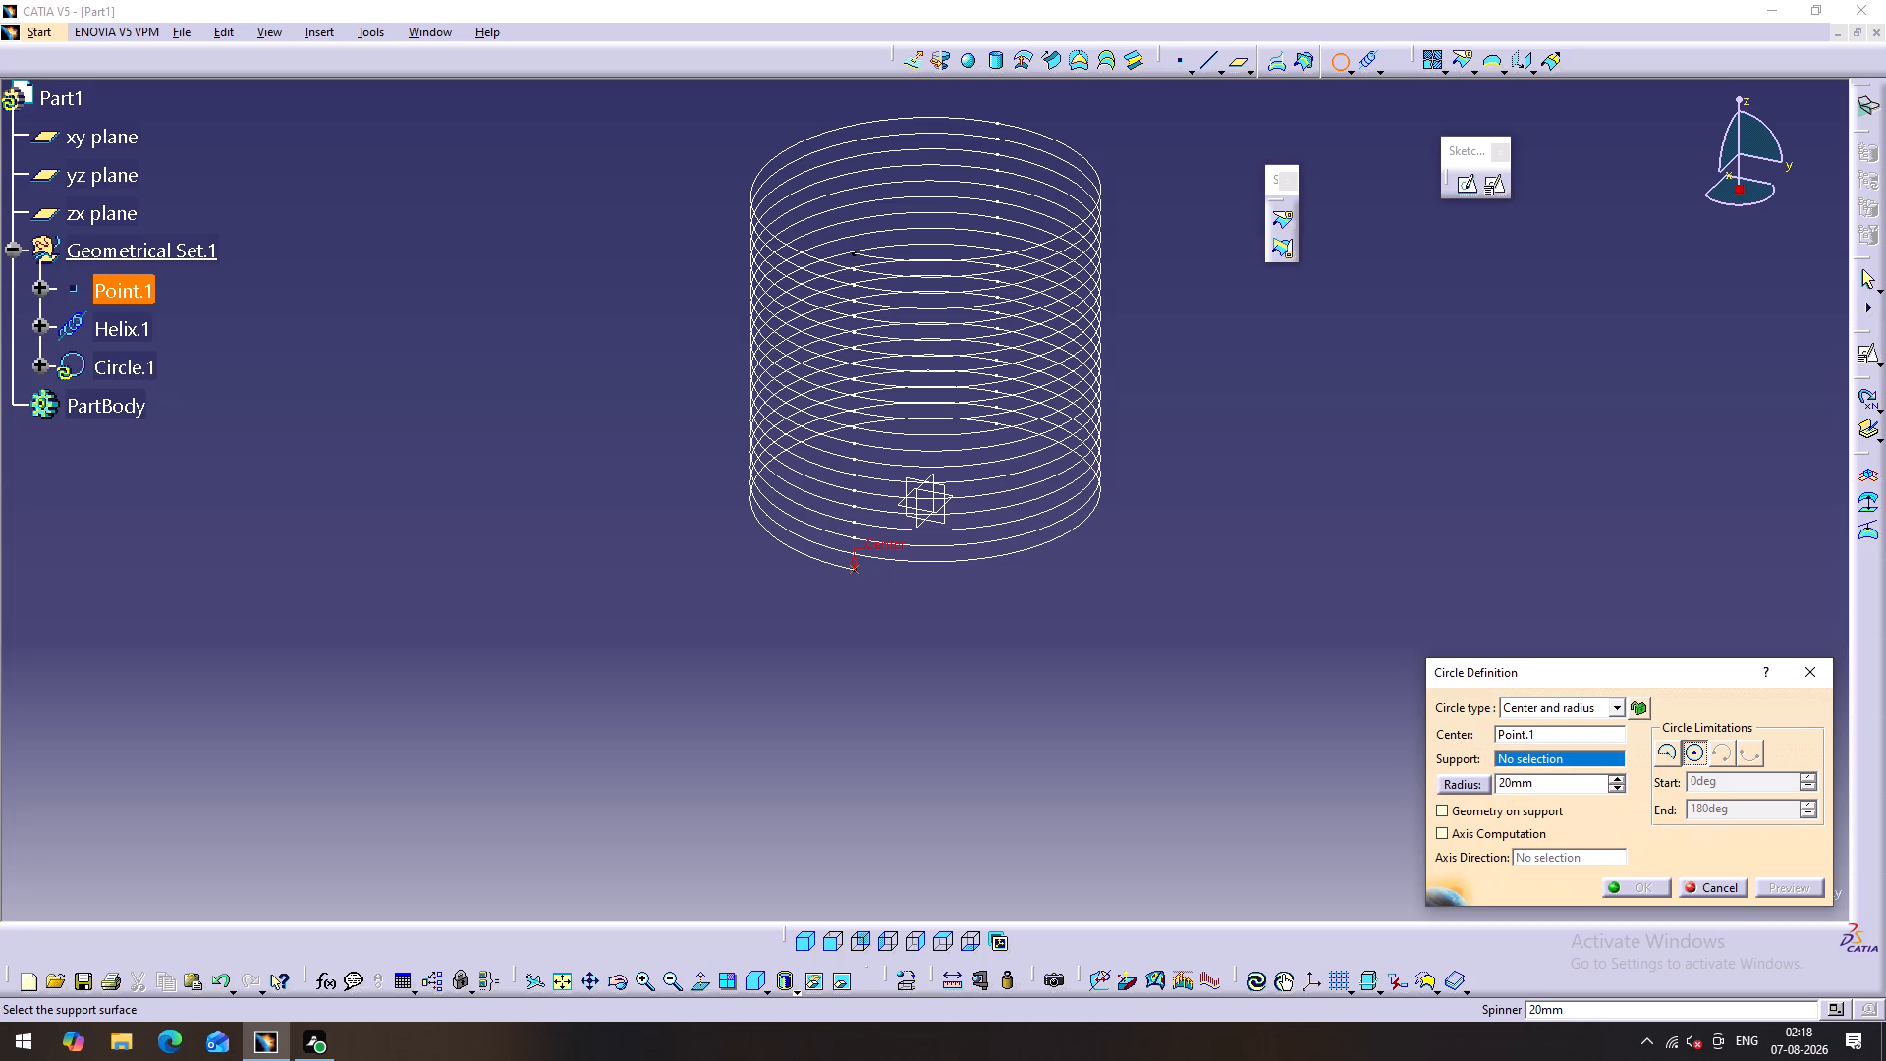
left_click(917, 502)
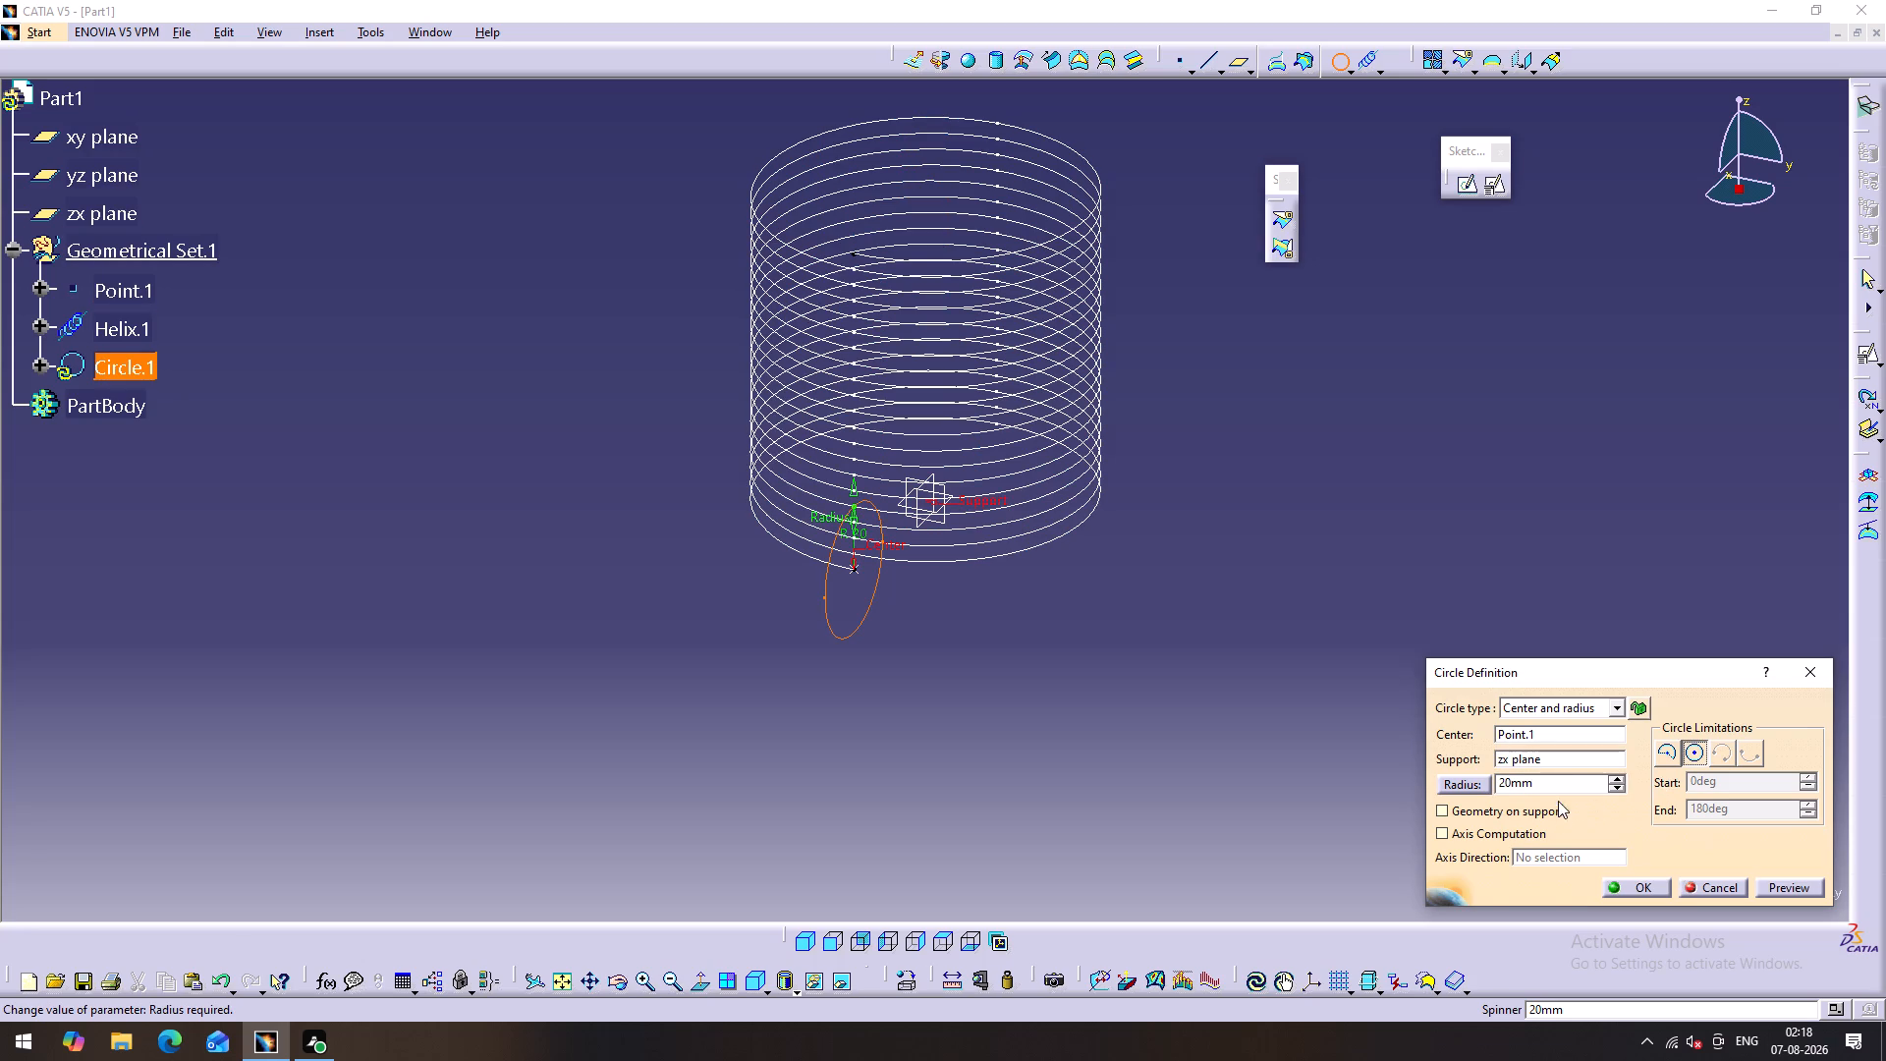
left_click_drag(1553, 780, 1473, 780)
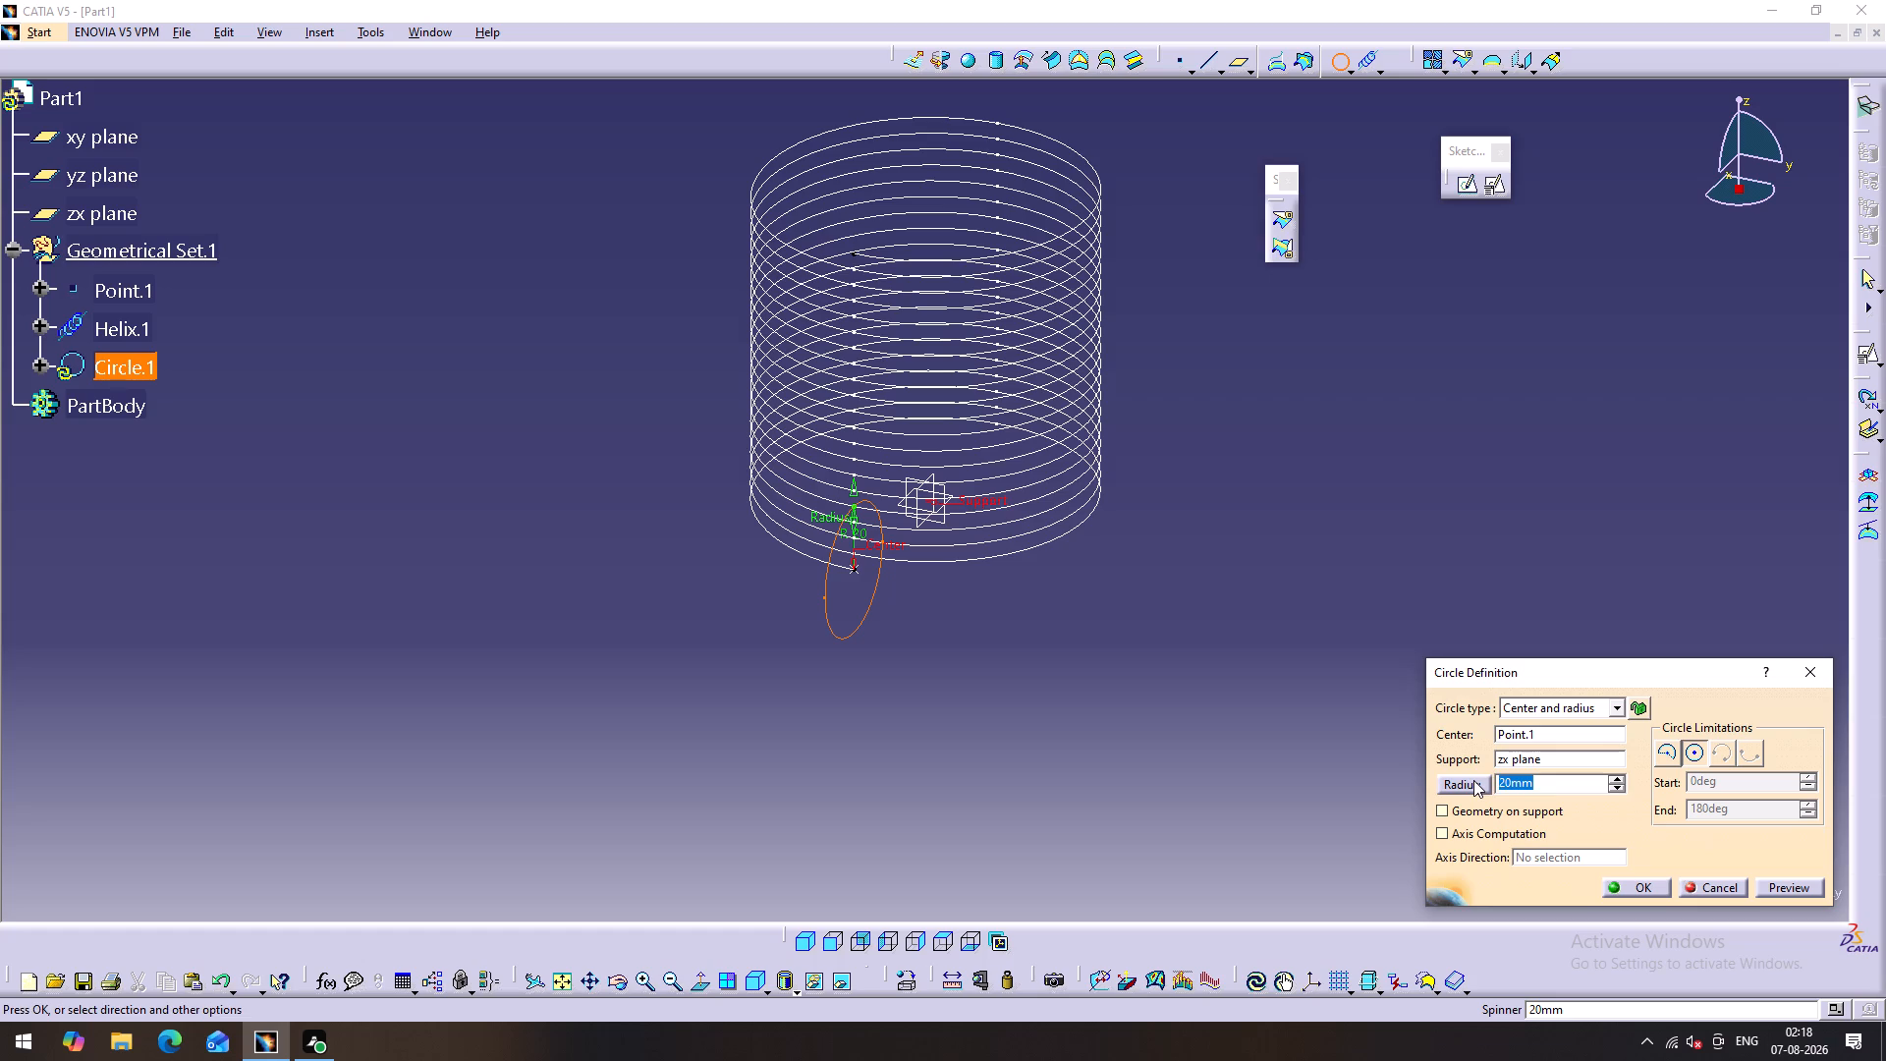
type("10")
left_click(1161, 675)
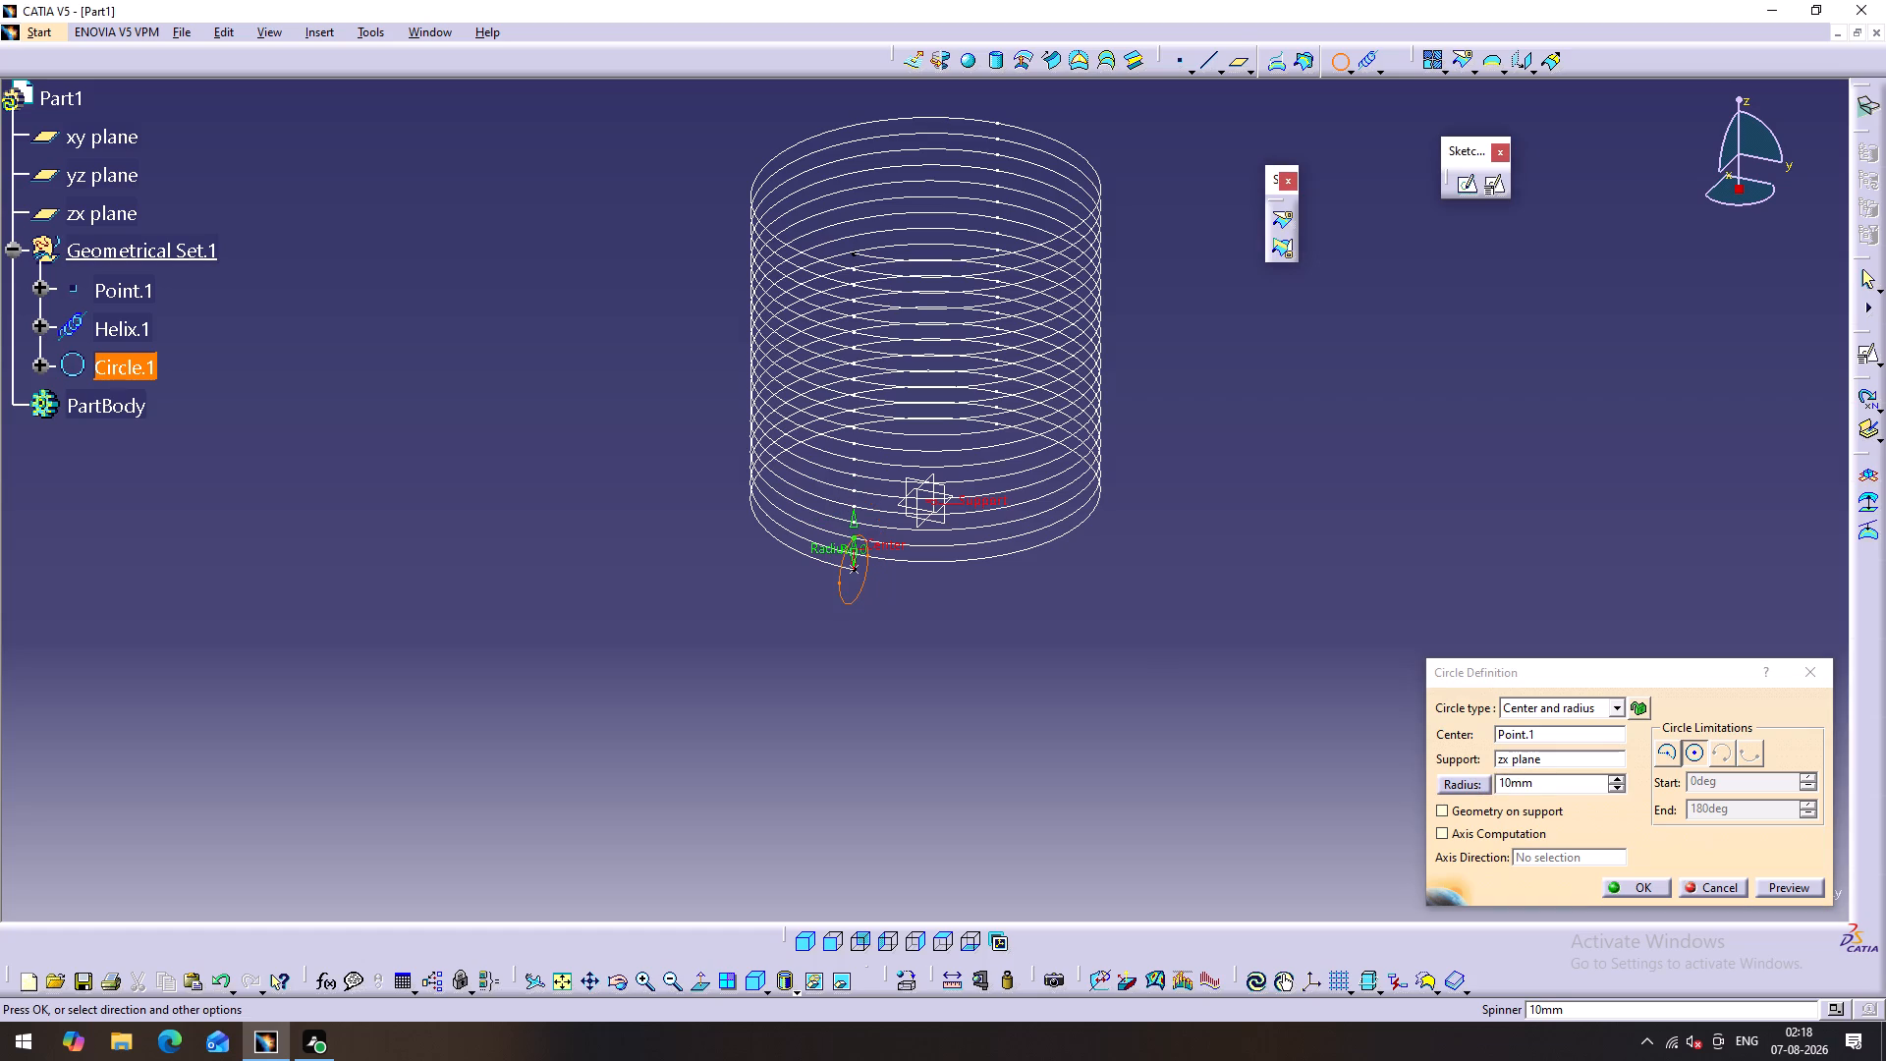
left_click(1641, 887)
left_click(1151, 609)
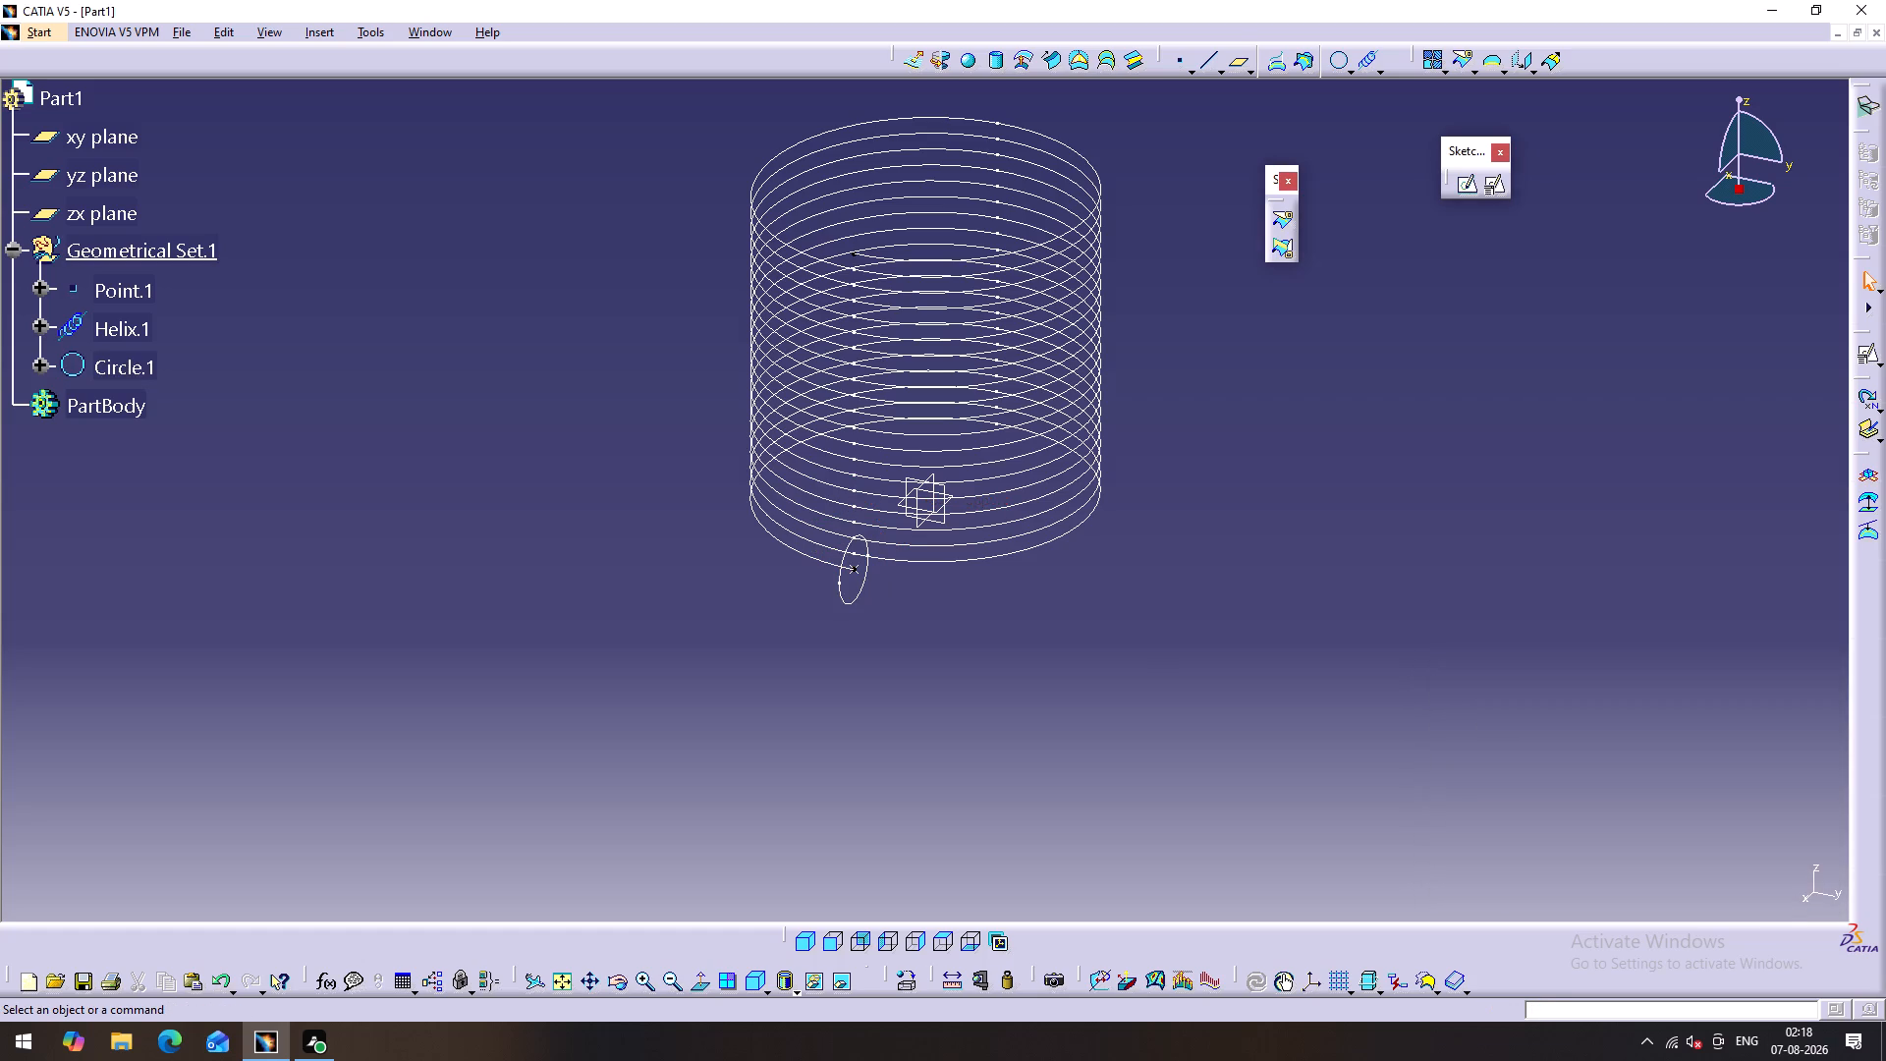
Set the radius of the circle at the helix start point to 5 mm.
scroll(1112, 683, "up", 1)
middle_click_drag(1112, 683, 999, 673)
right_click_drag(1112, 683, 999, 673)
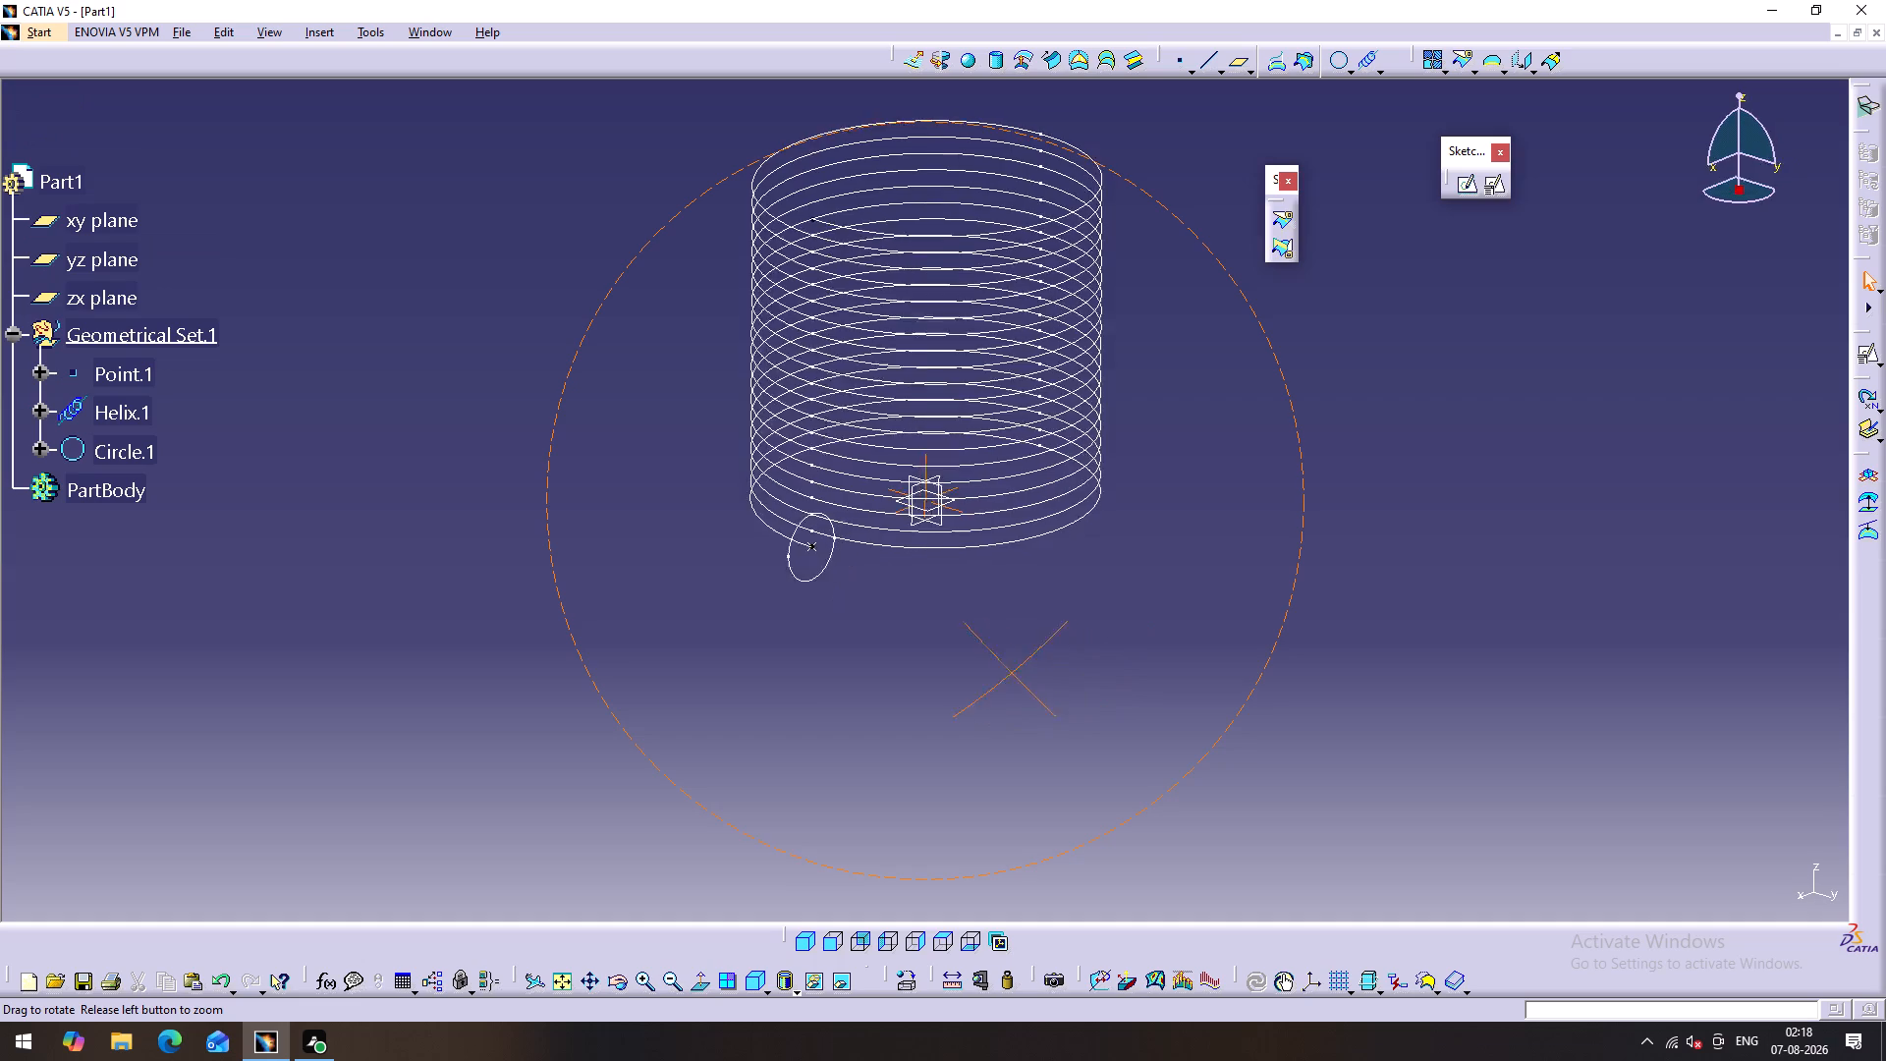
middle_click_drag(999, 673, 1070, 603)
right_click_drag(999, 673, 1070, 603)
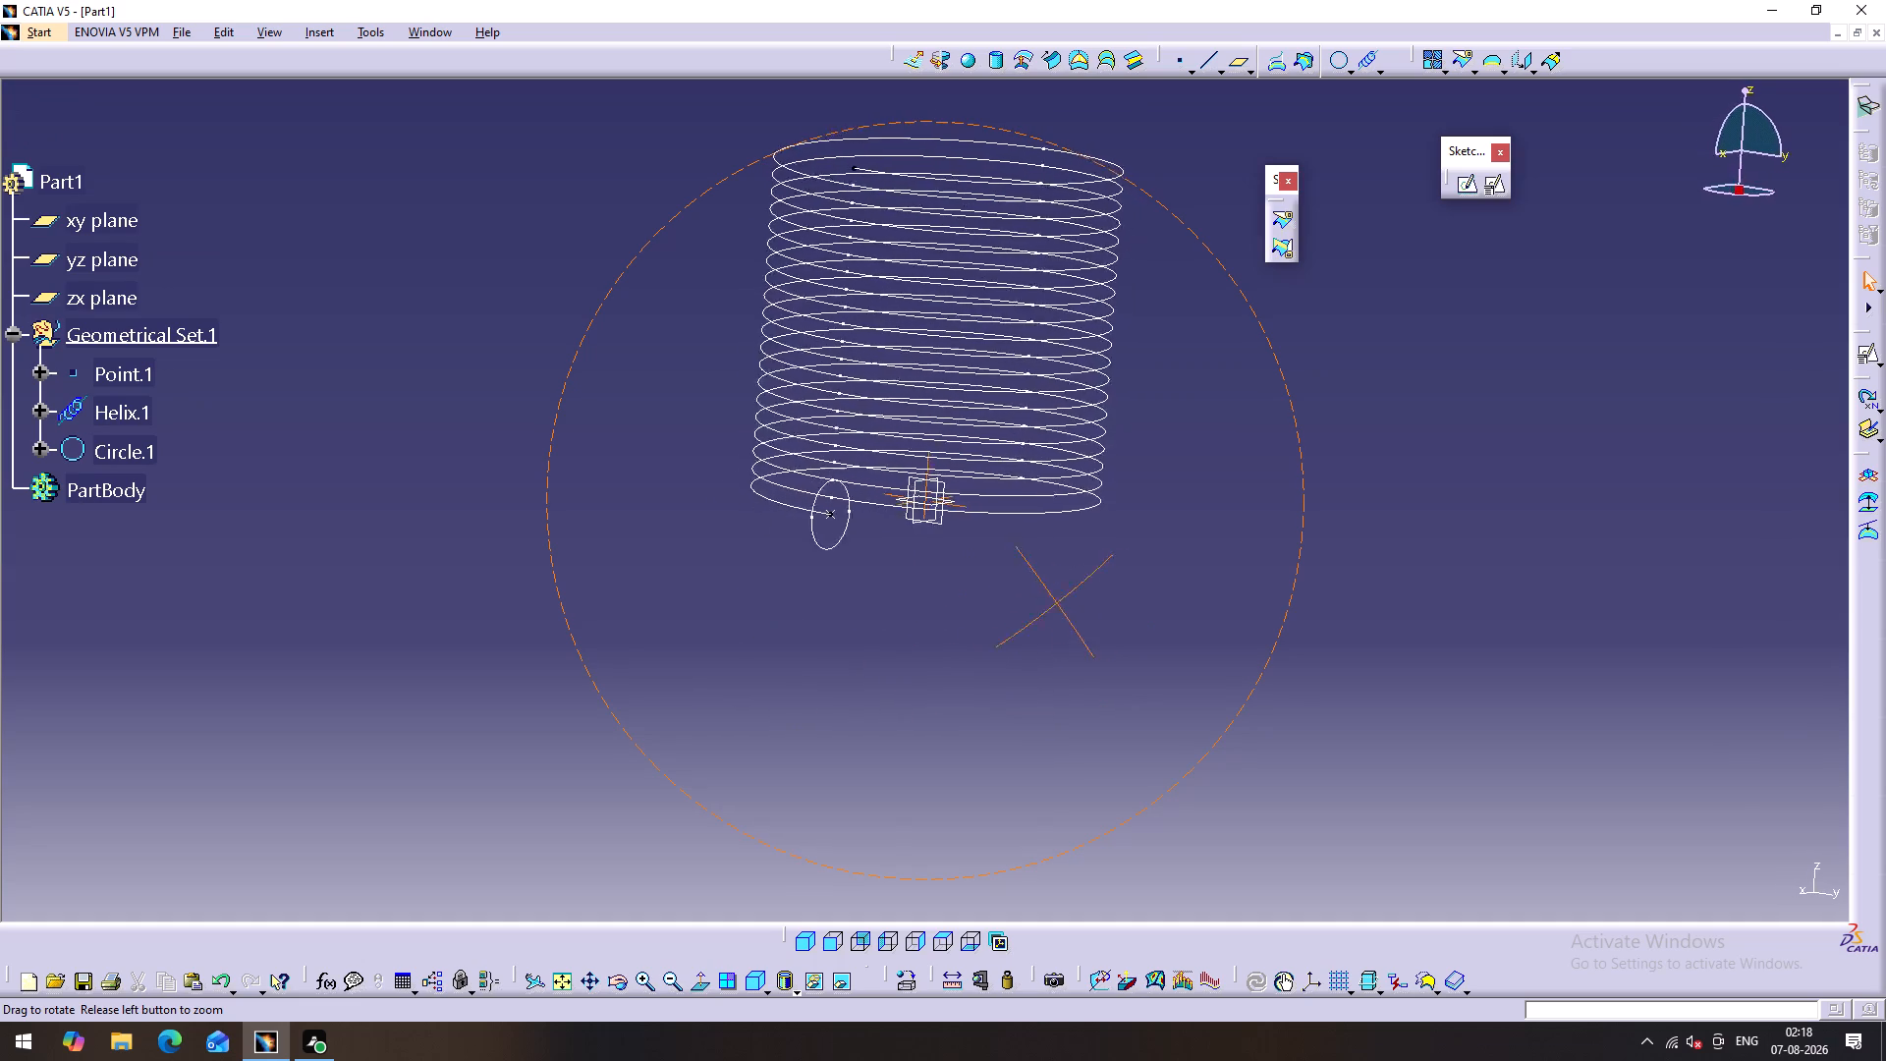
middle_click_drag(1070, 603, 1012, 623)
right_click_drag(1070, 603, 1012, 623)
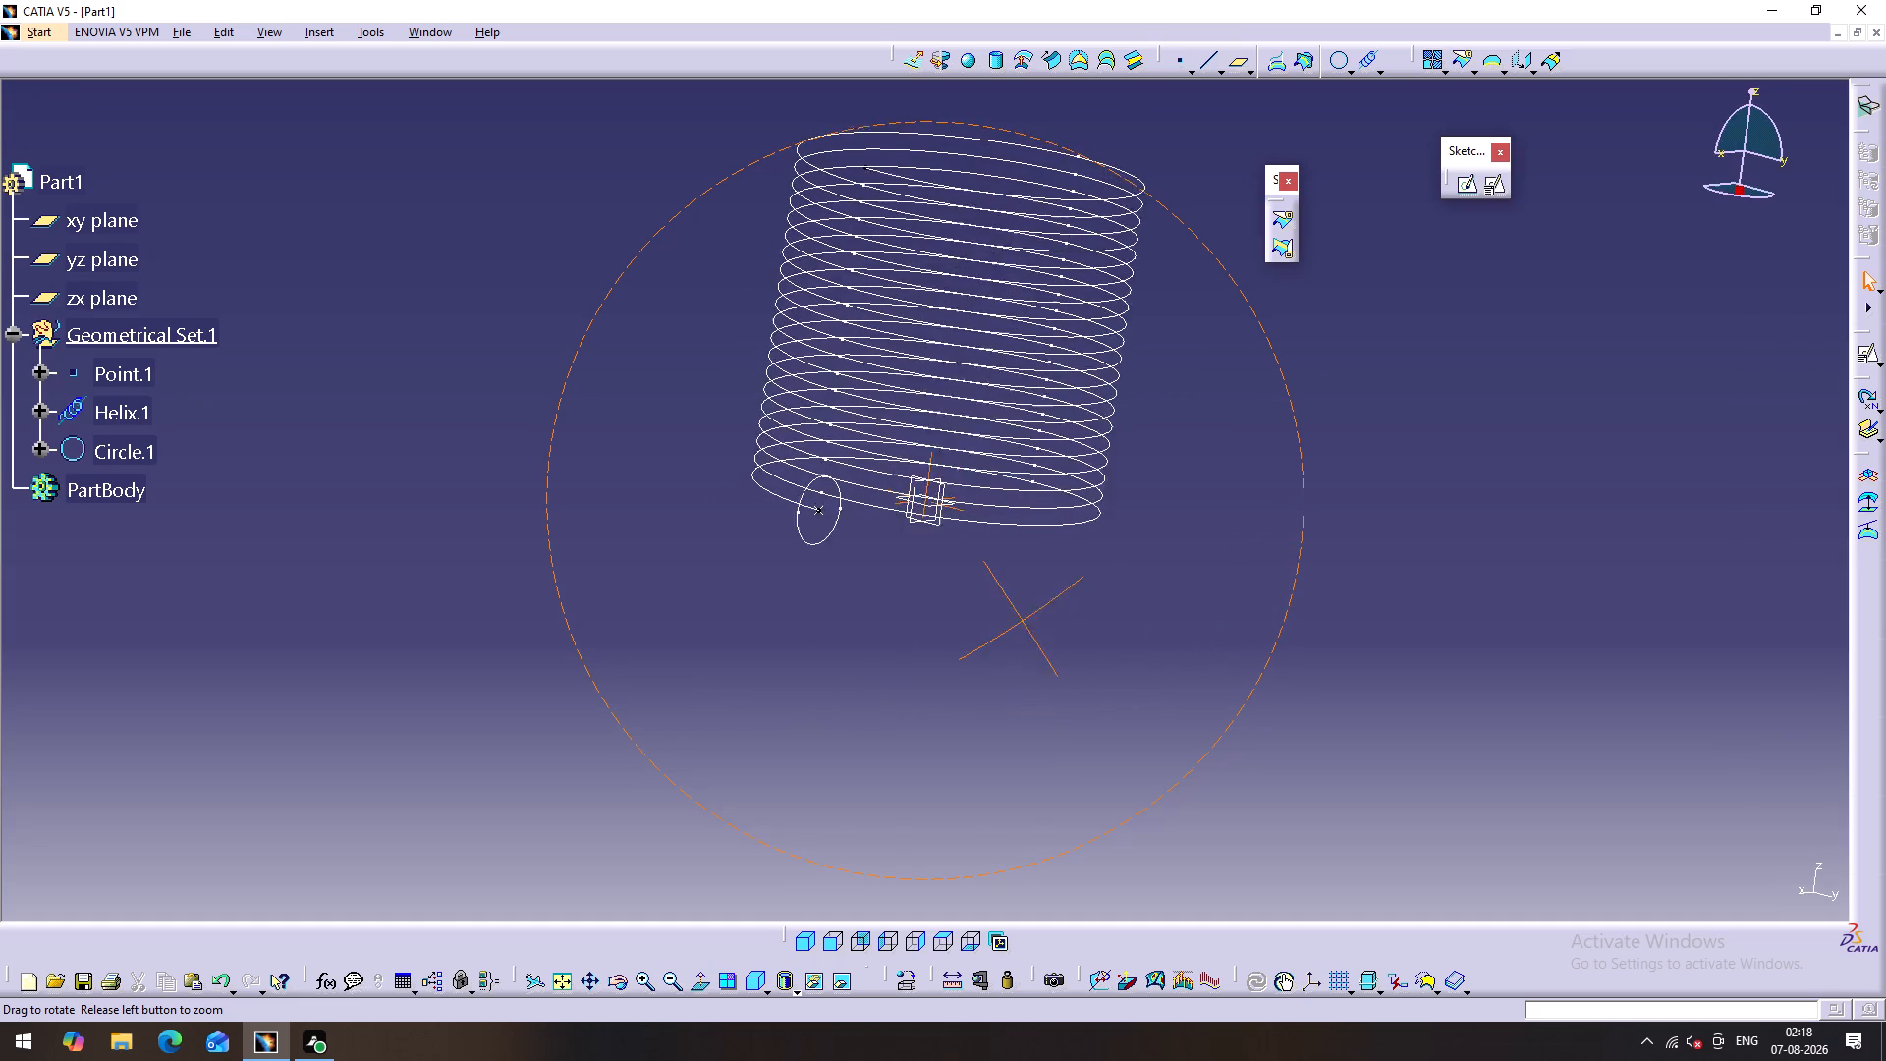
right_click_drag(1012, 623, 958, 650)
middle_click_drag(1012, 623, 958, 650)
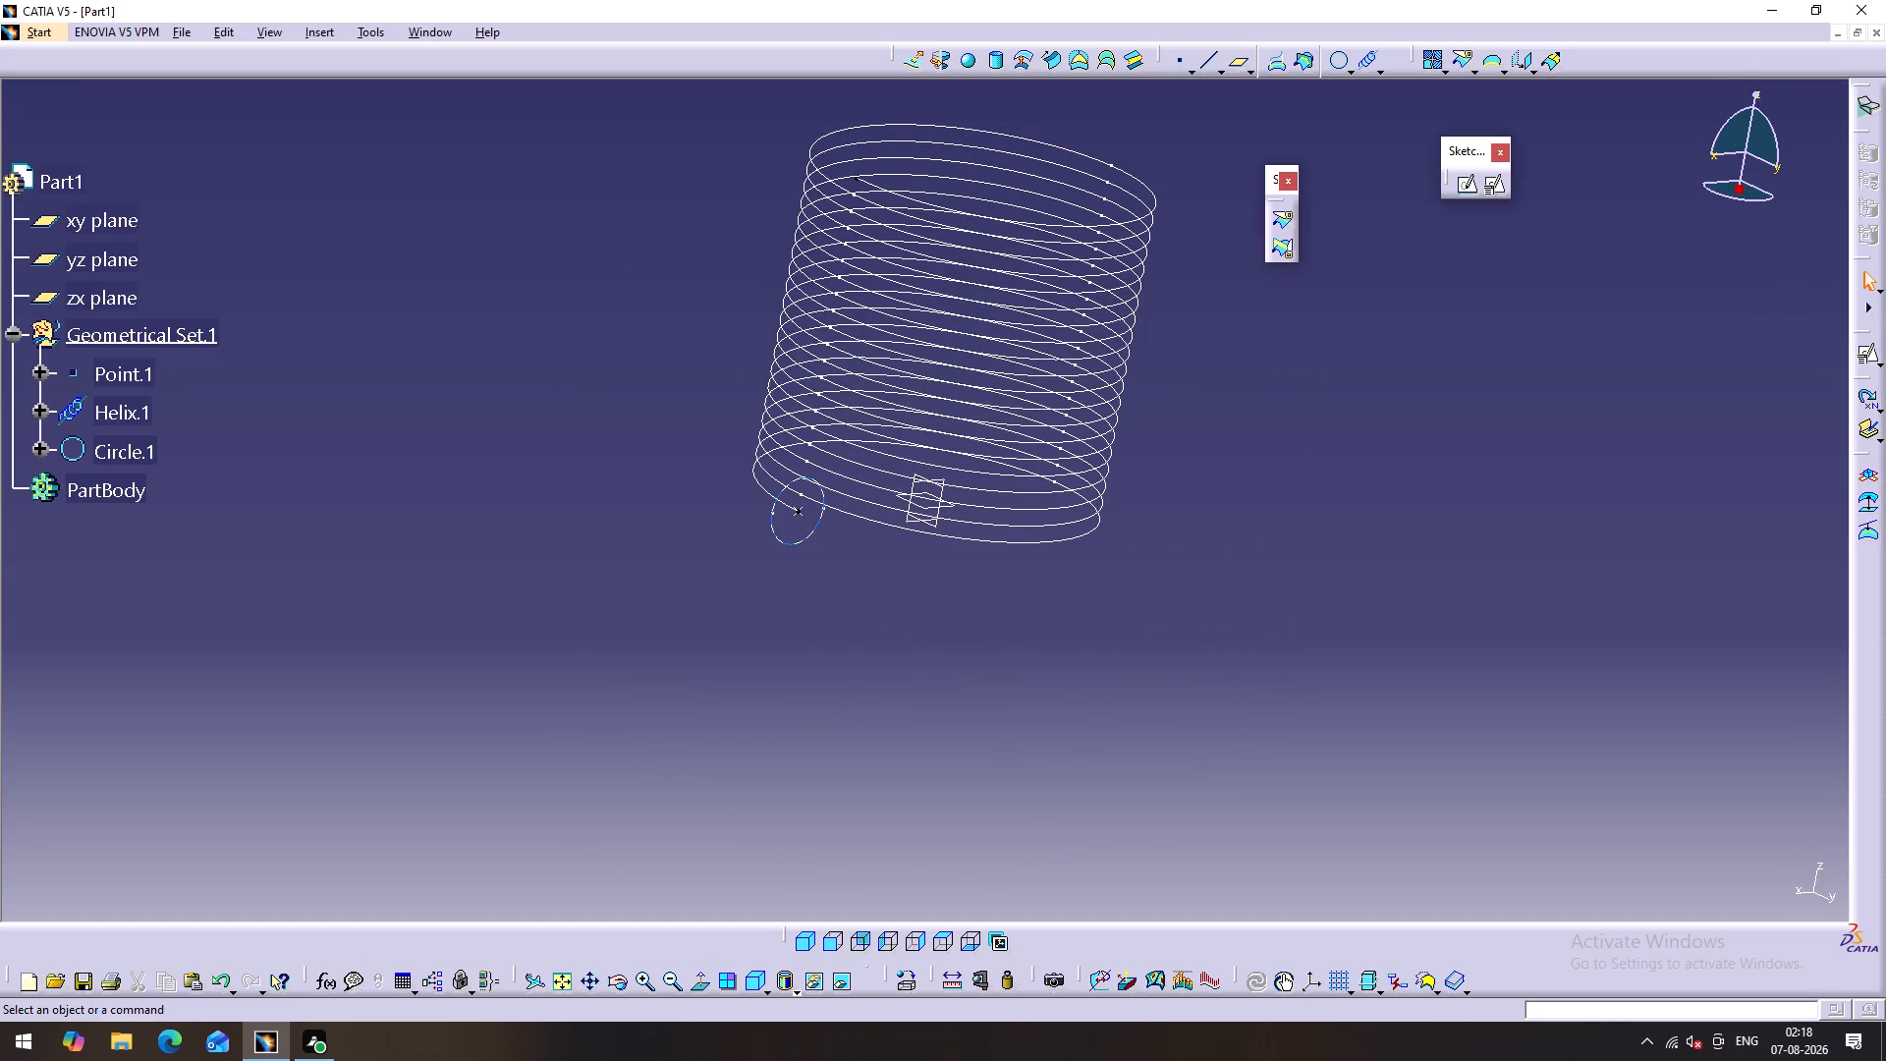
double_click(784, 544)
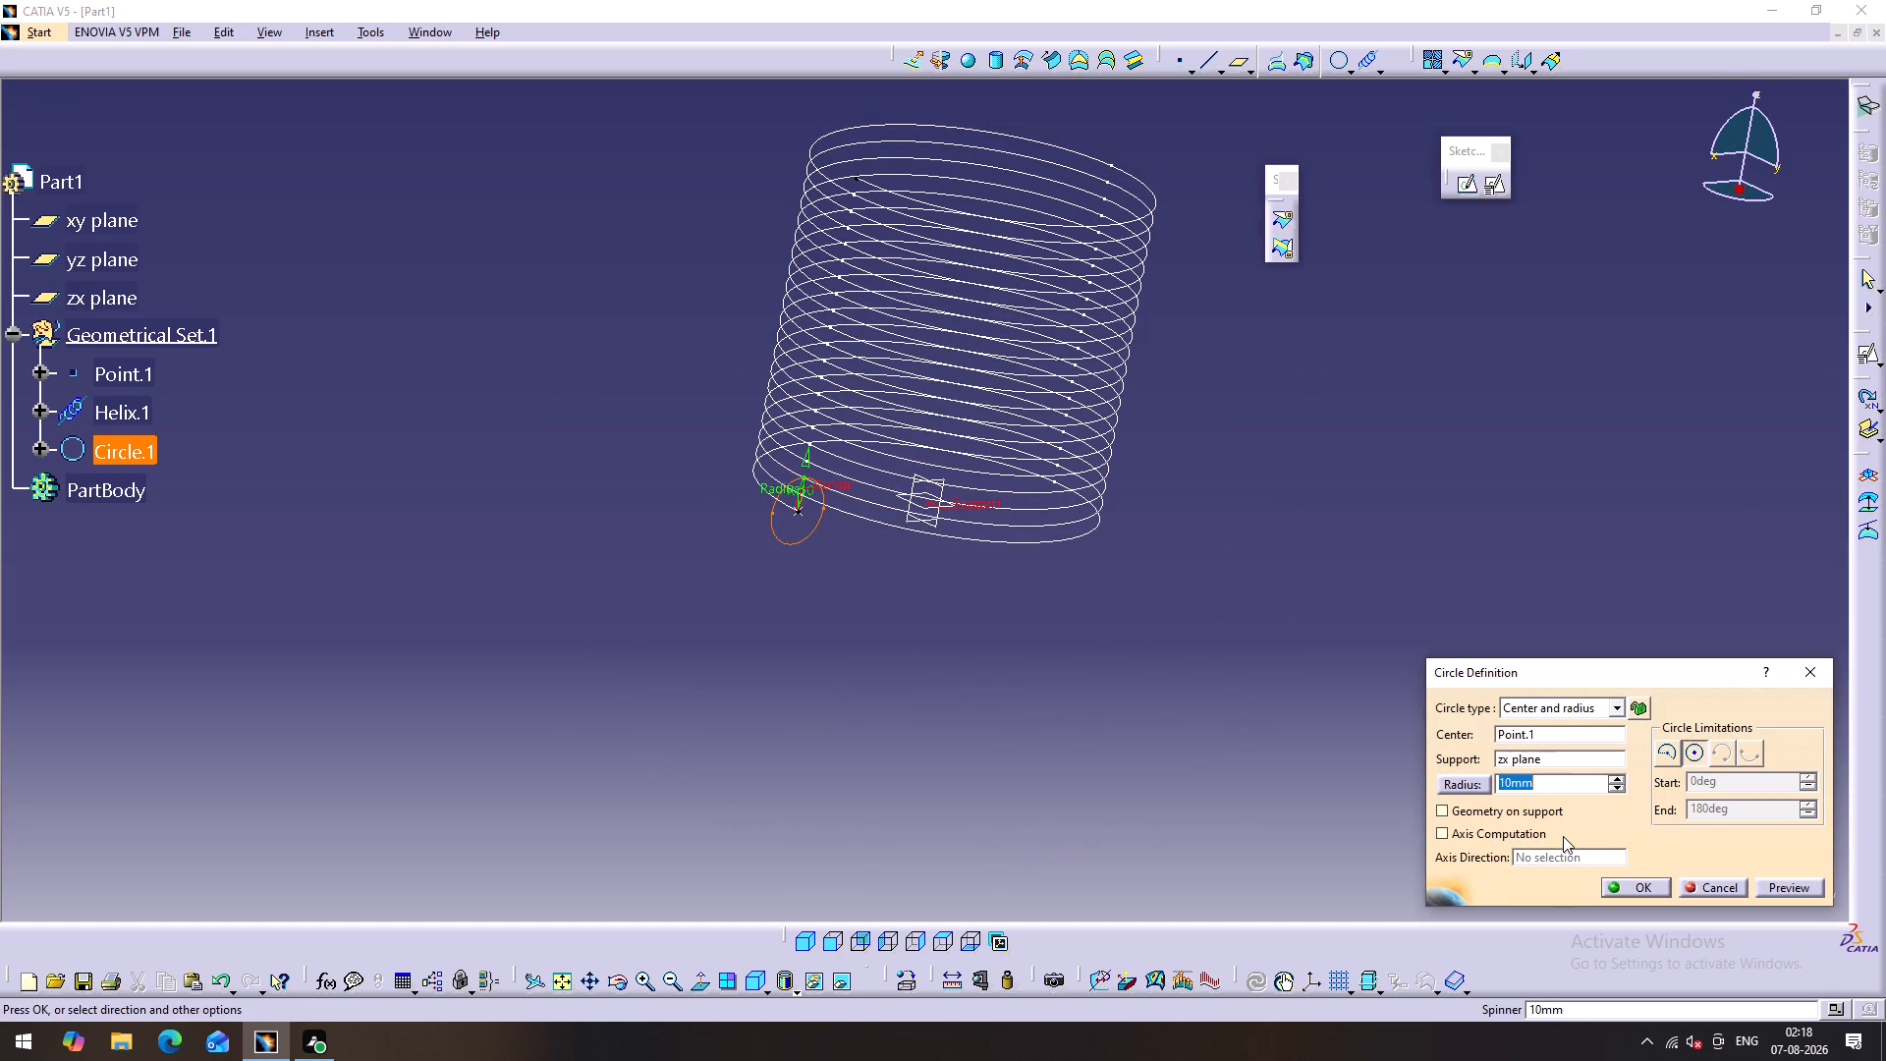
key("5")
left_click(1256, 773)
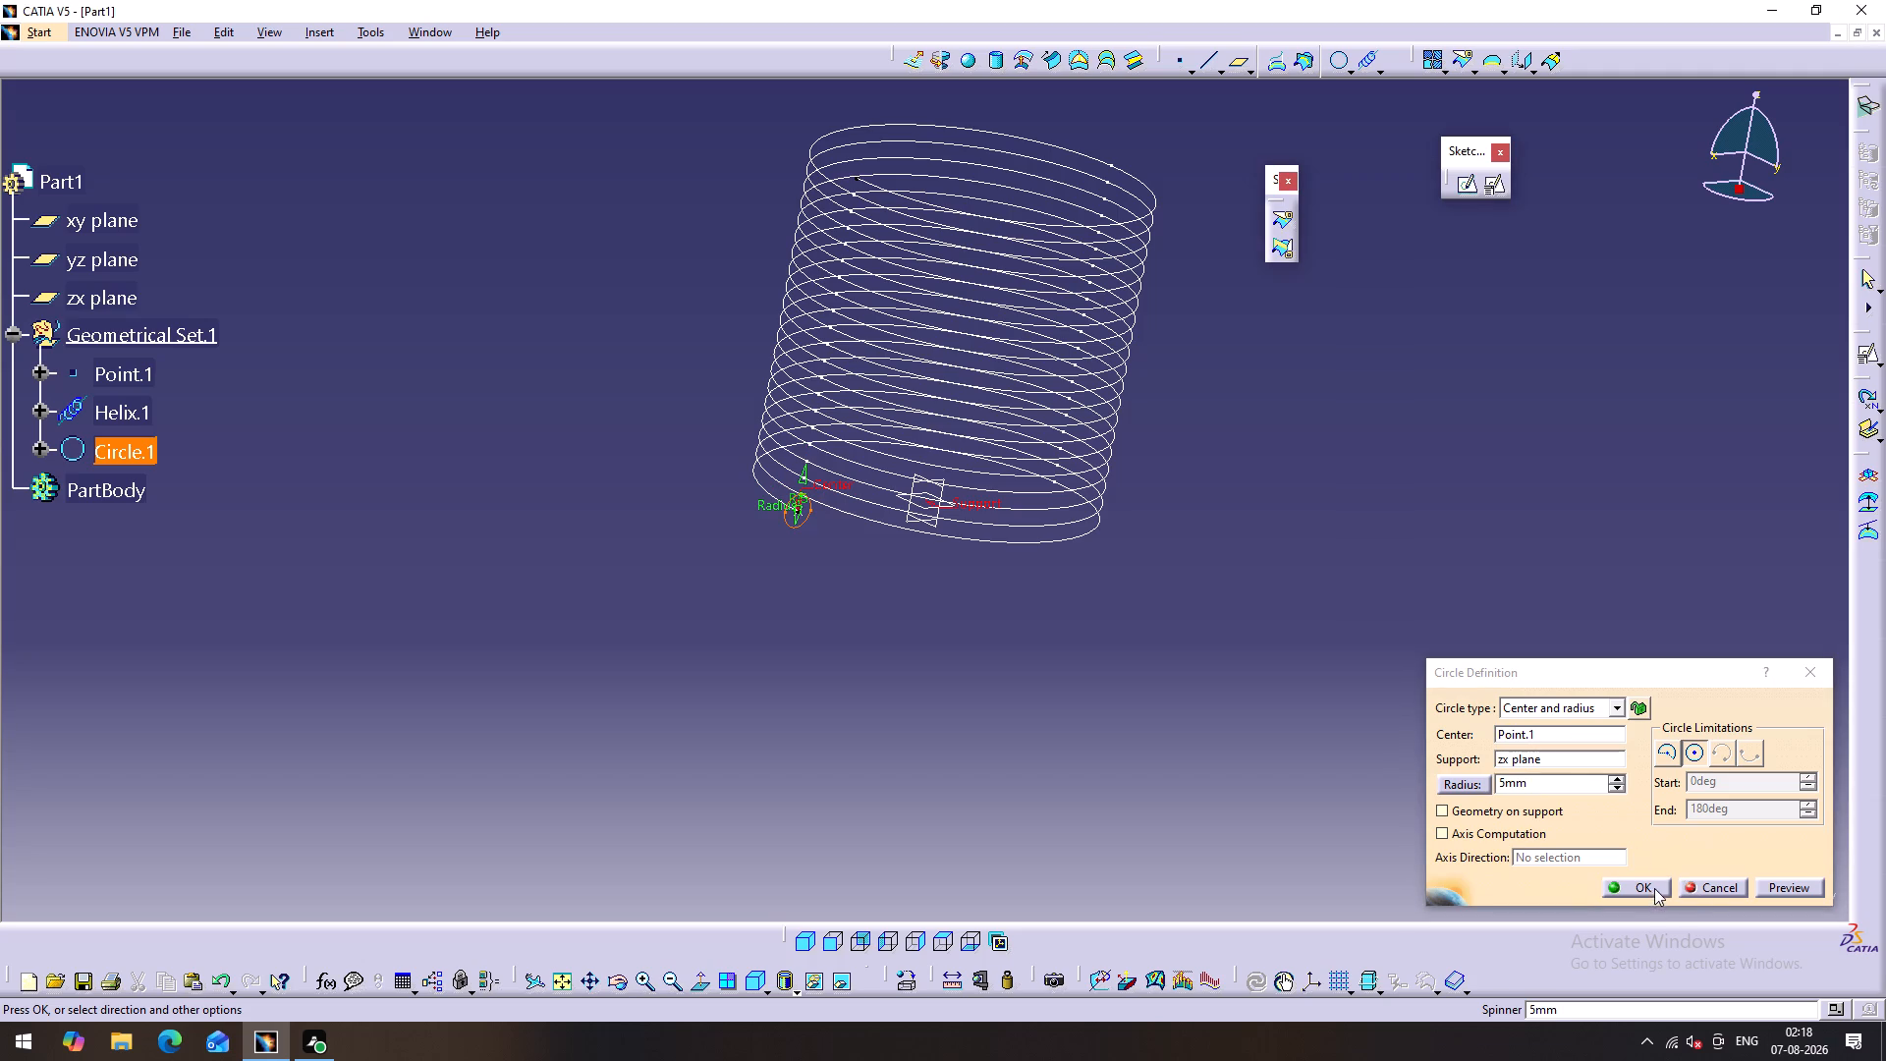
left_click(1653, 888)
Set the radius of the circle at the helix start point to 2 mm.
middle_click_drag(629, 589, 966, 627)
right_click_drag(642, 592, 966, 627)
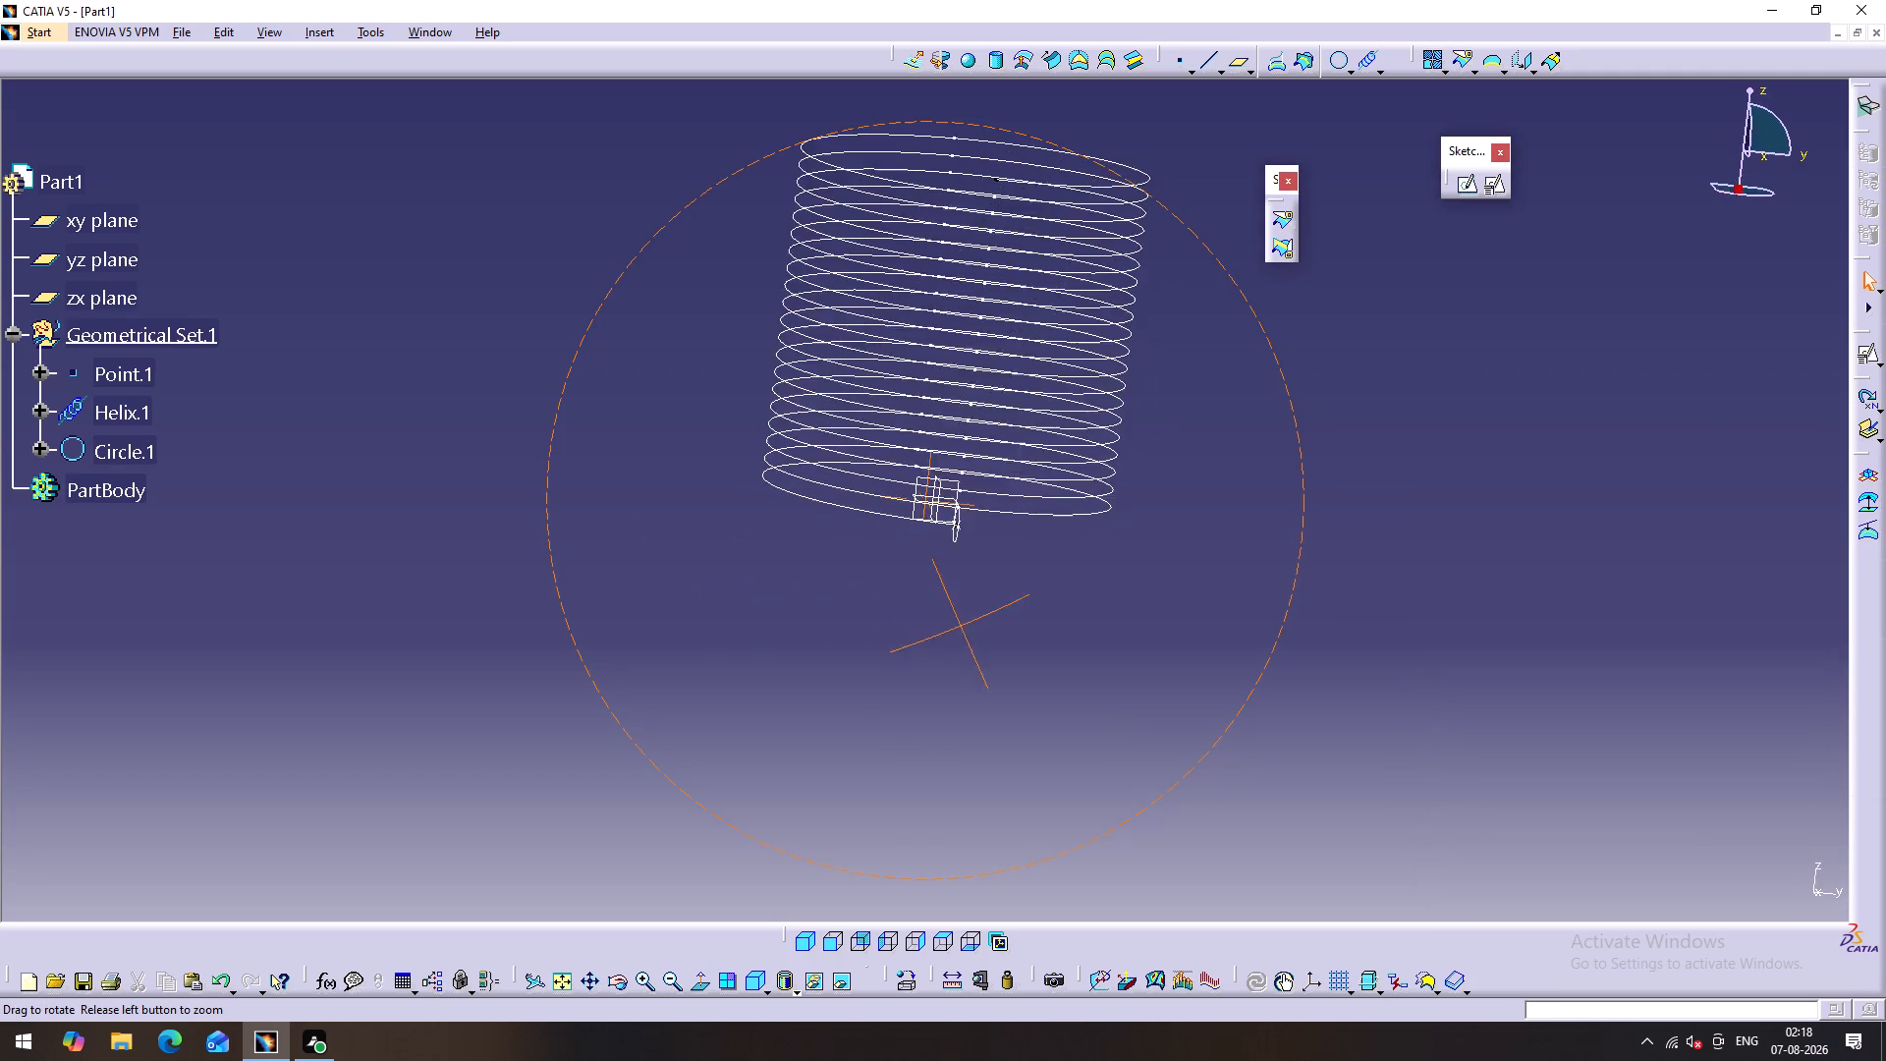
middle_click_drag(966, 627, 790, 665)
right_click_drag(966, 627, 790, 665)
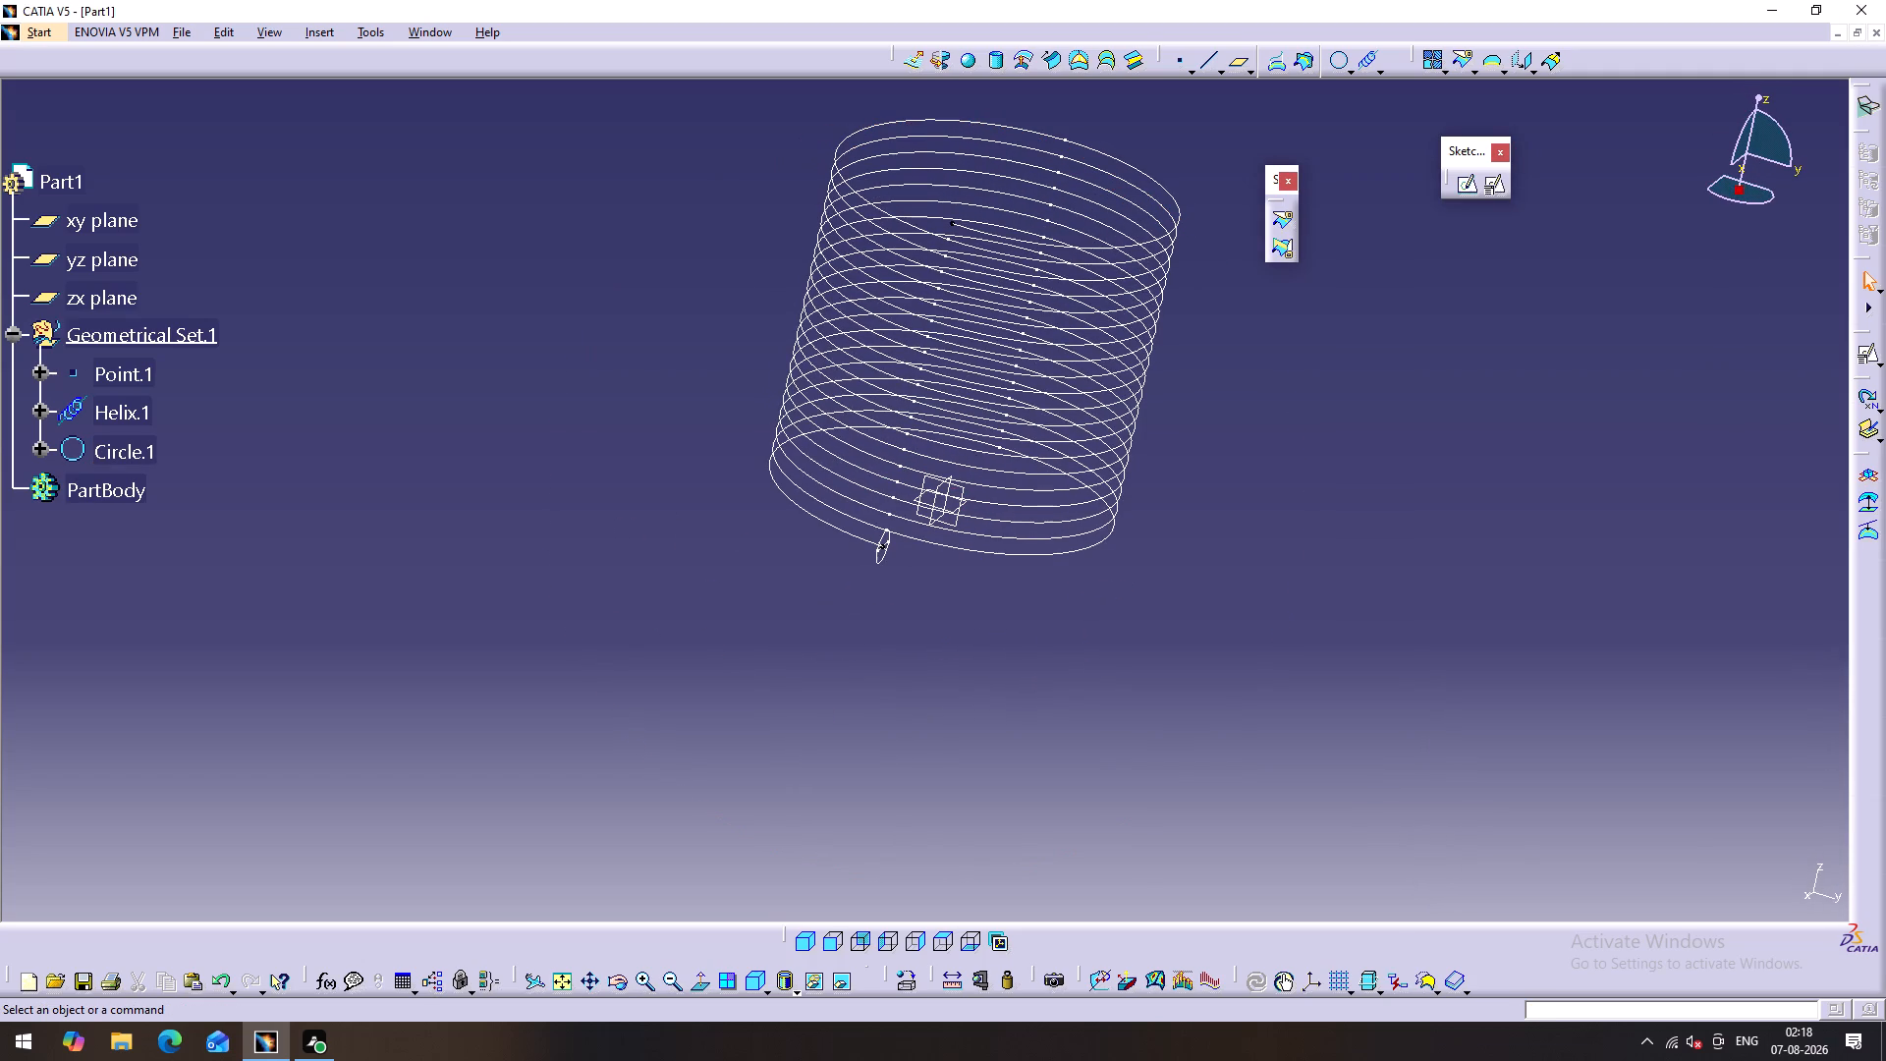
double_click(876, 561)
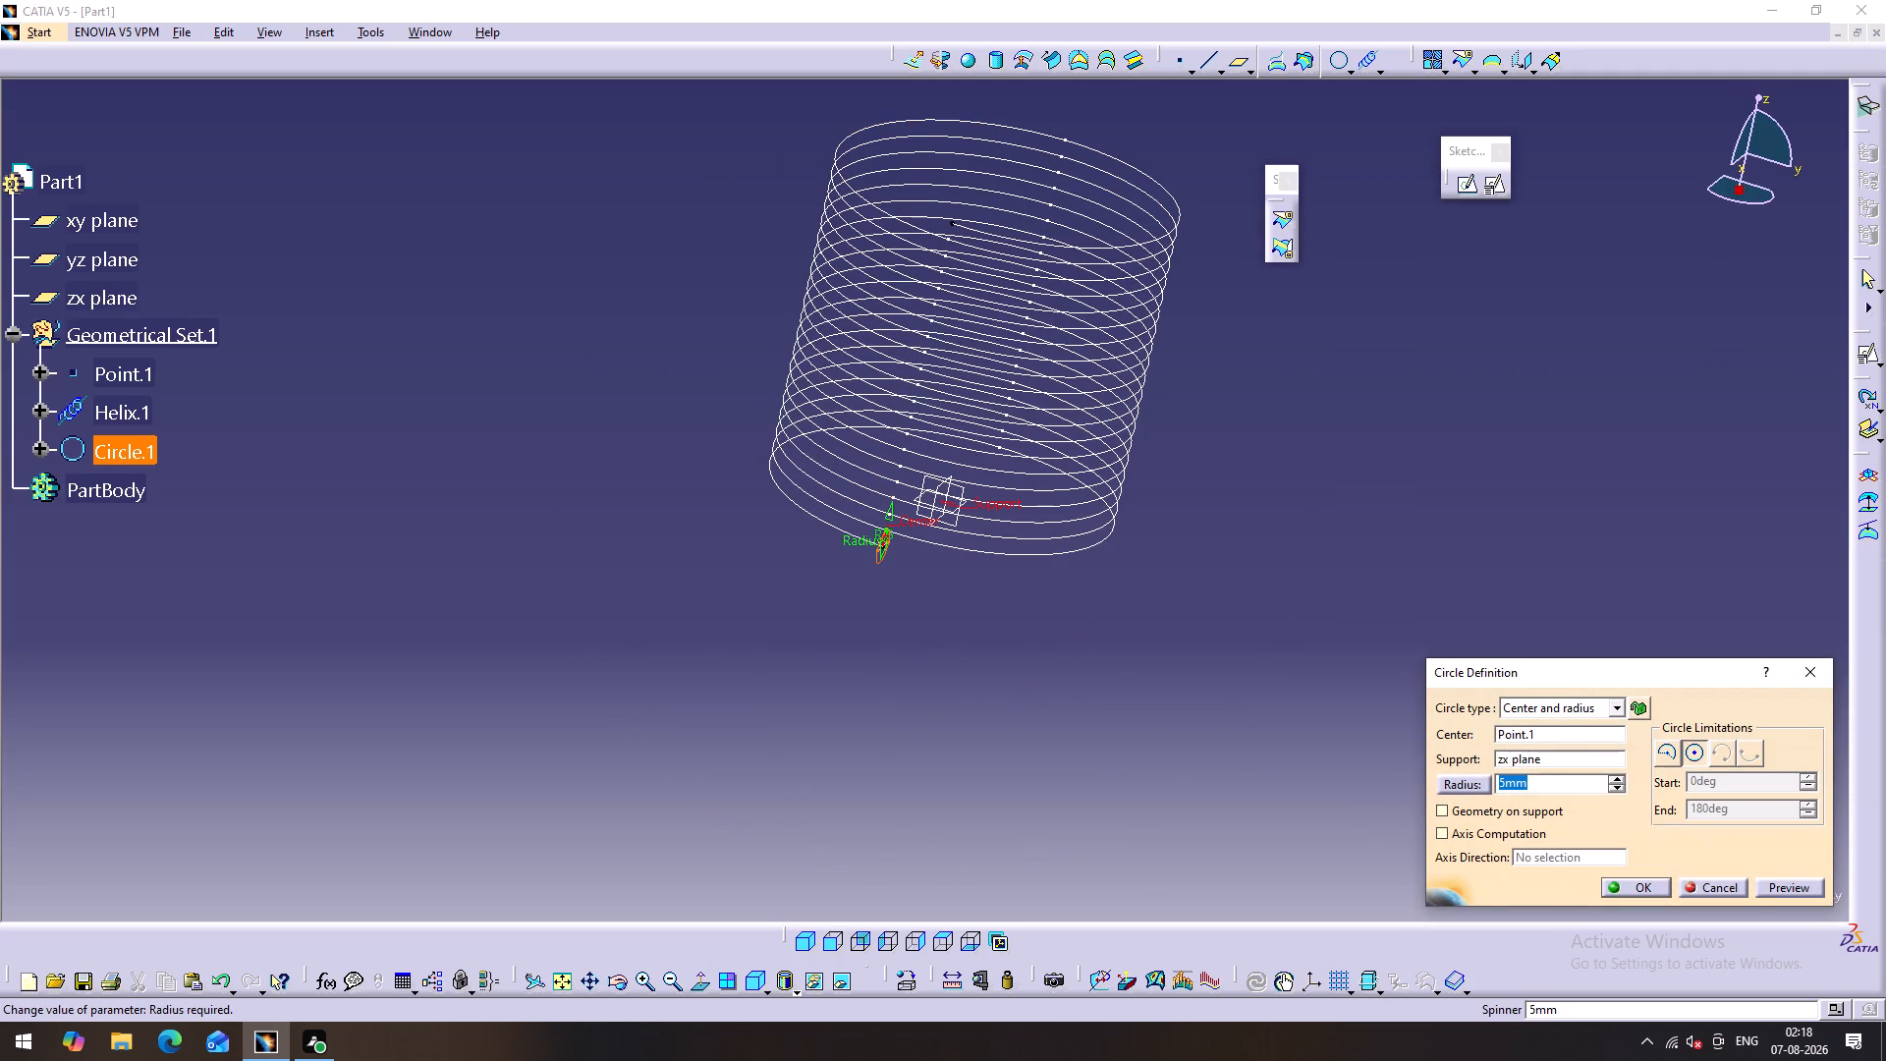
key("2")
left_click(1203, 688)
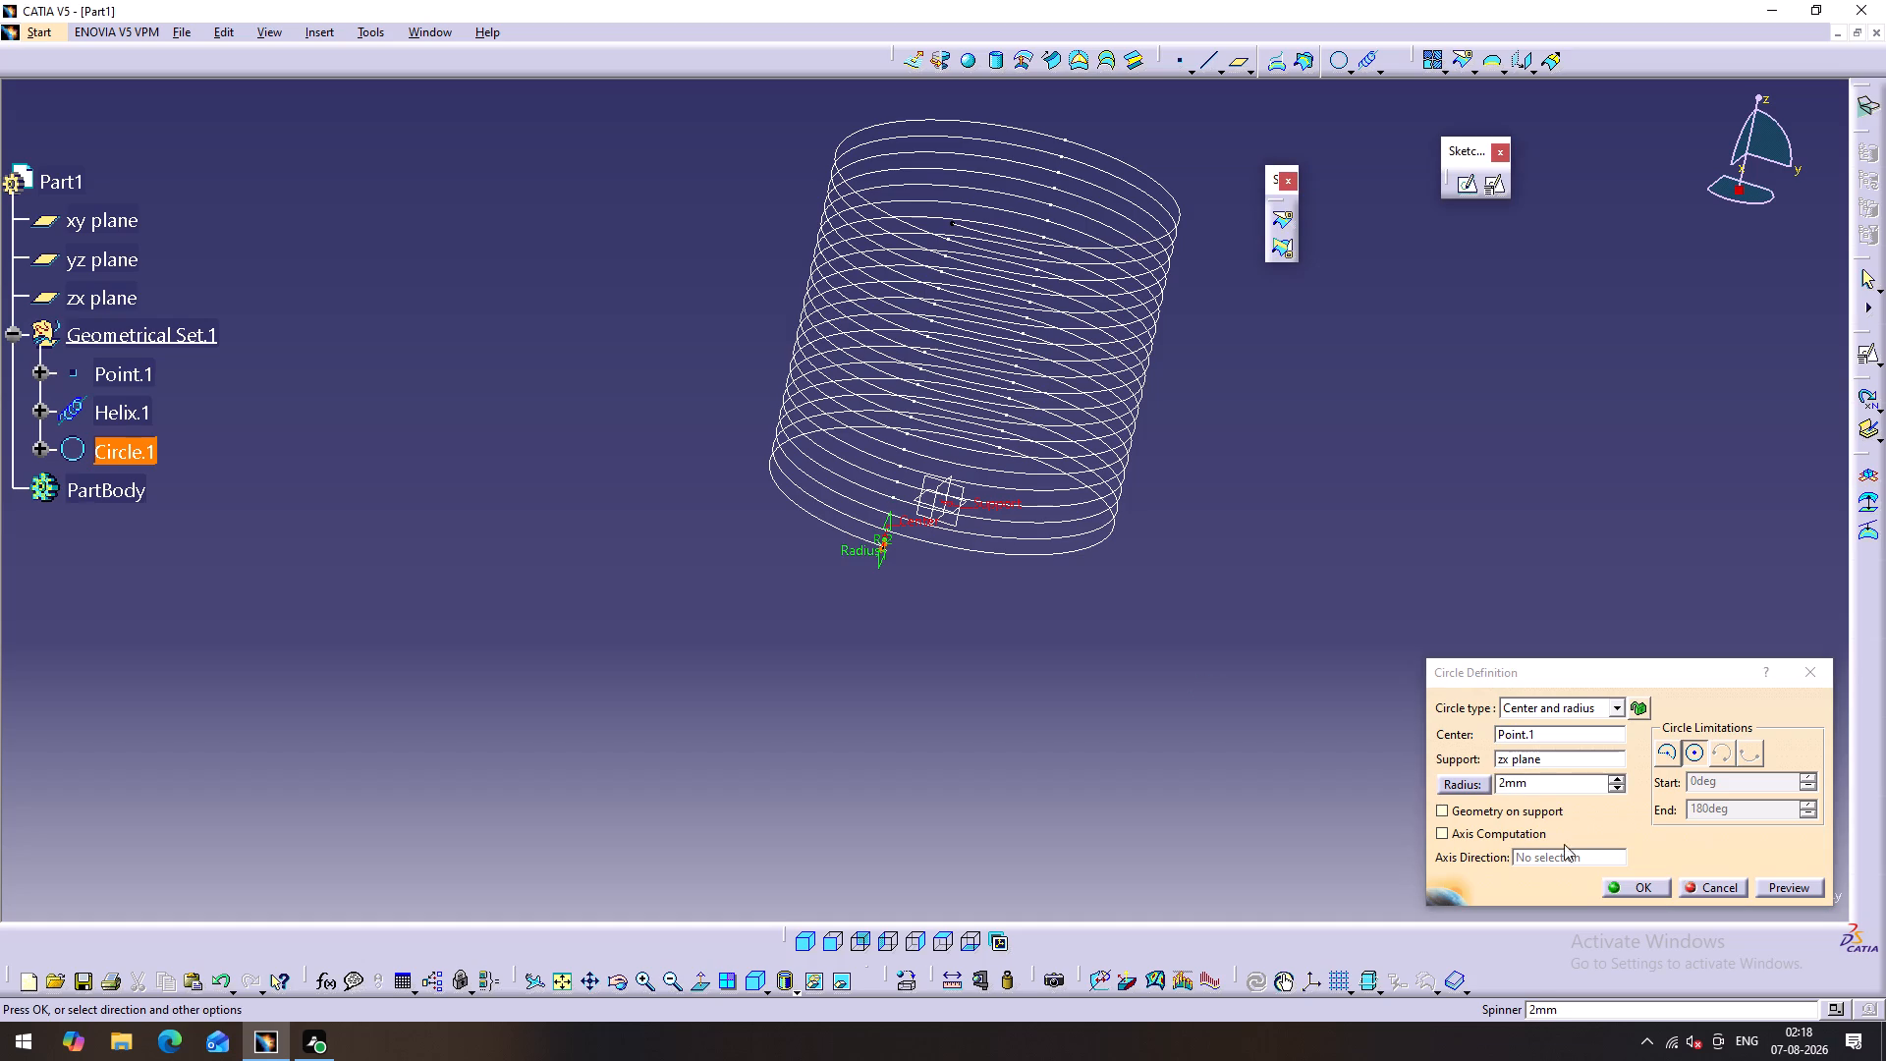
left_click(1641, 886)
Create a swept surface with reference surface, using the circle as profile and the helix as guide curve.
middle_click_drag(1019, 625, 949, 449)
right_click_drag(1019, 625, 949, 449)
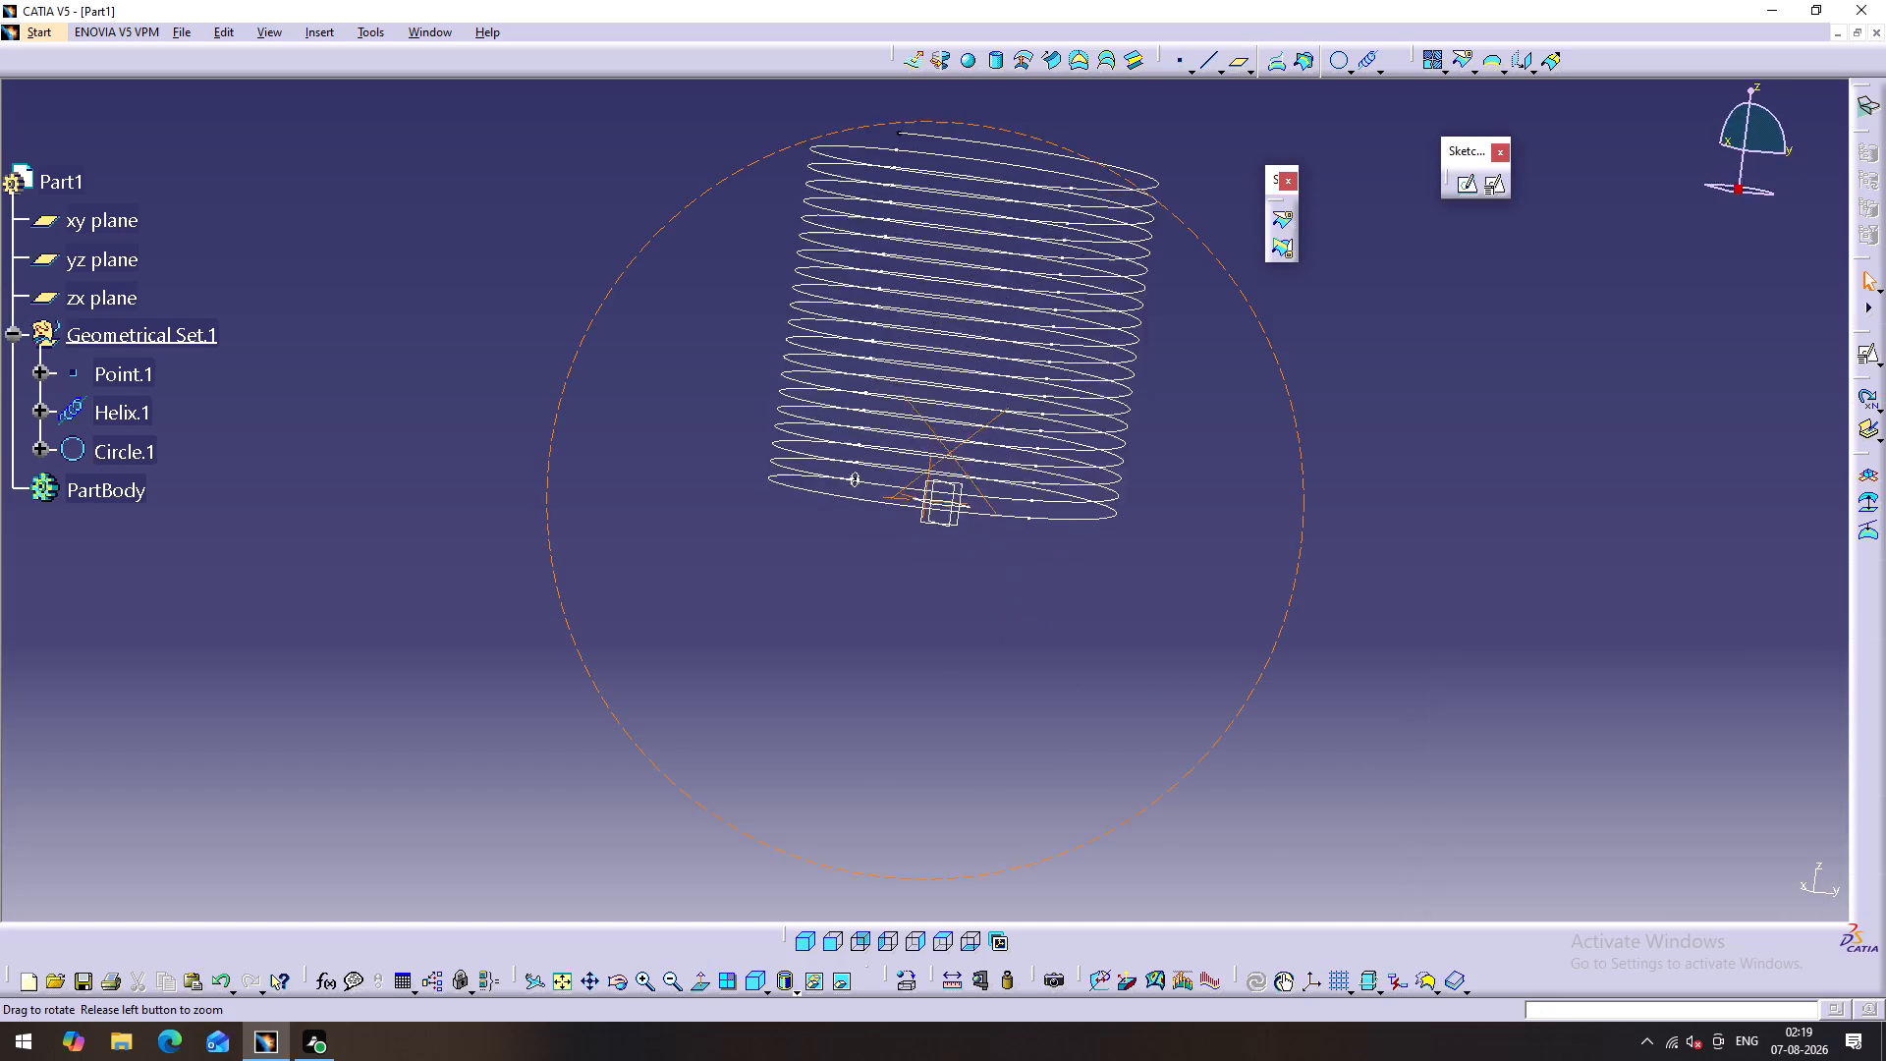
right_click_drag(949, 449, 760, 460)
middle_click_drag(949, 449, 754, 378)
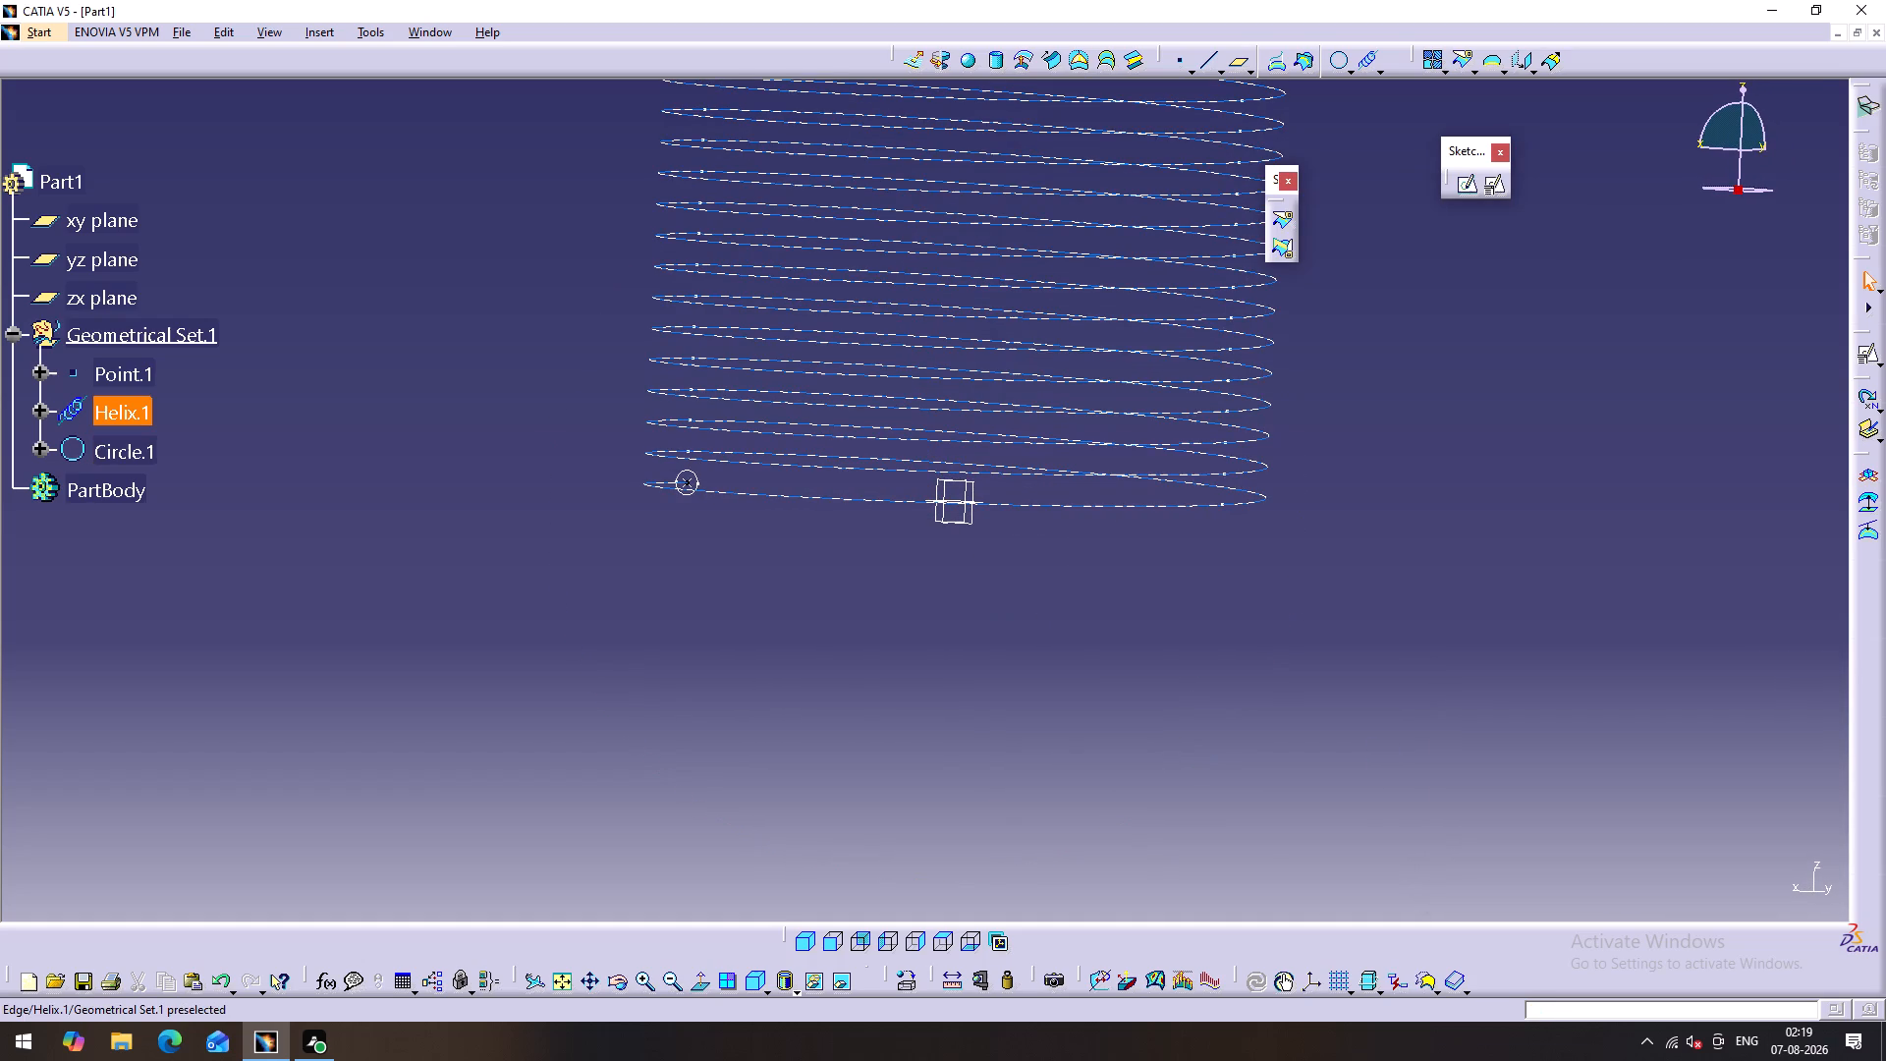
left_click(1051, 57)
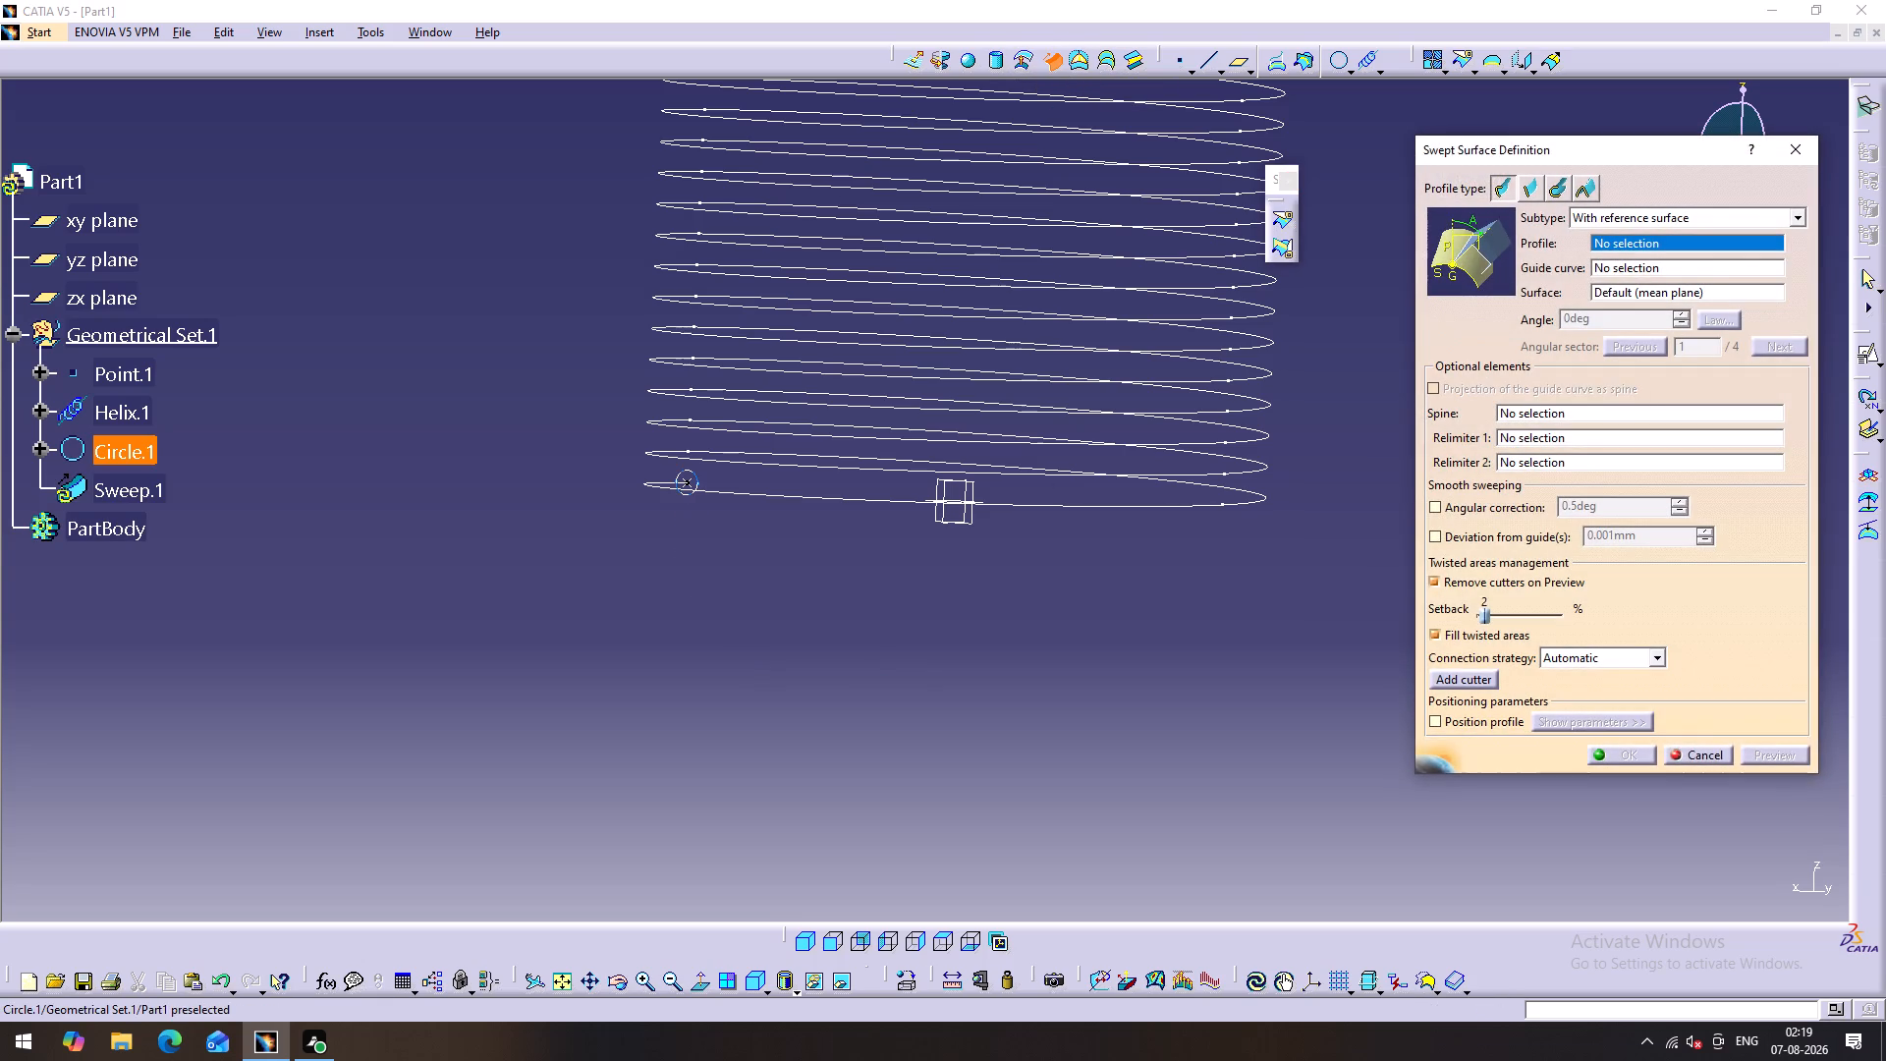
left_click(687, 494)
left_click(754, 494)
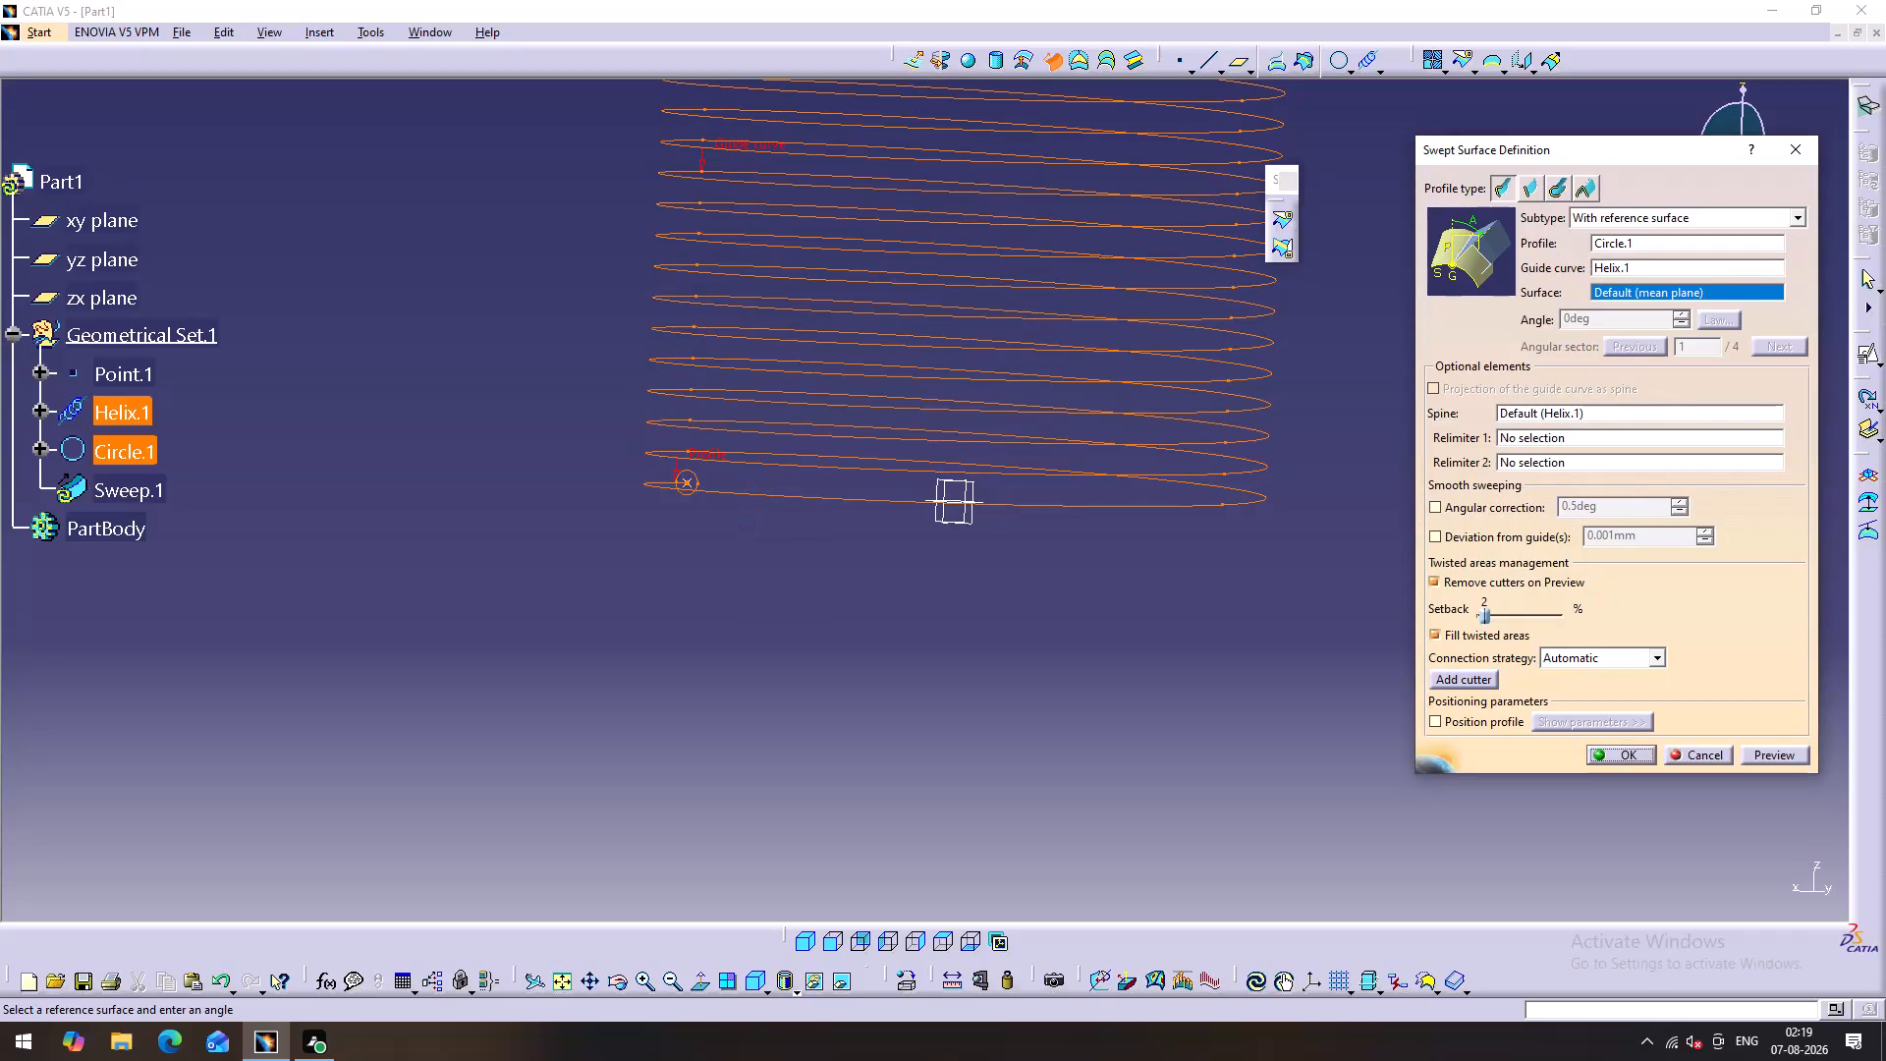
left_click(1769, 753)
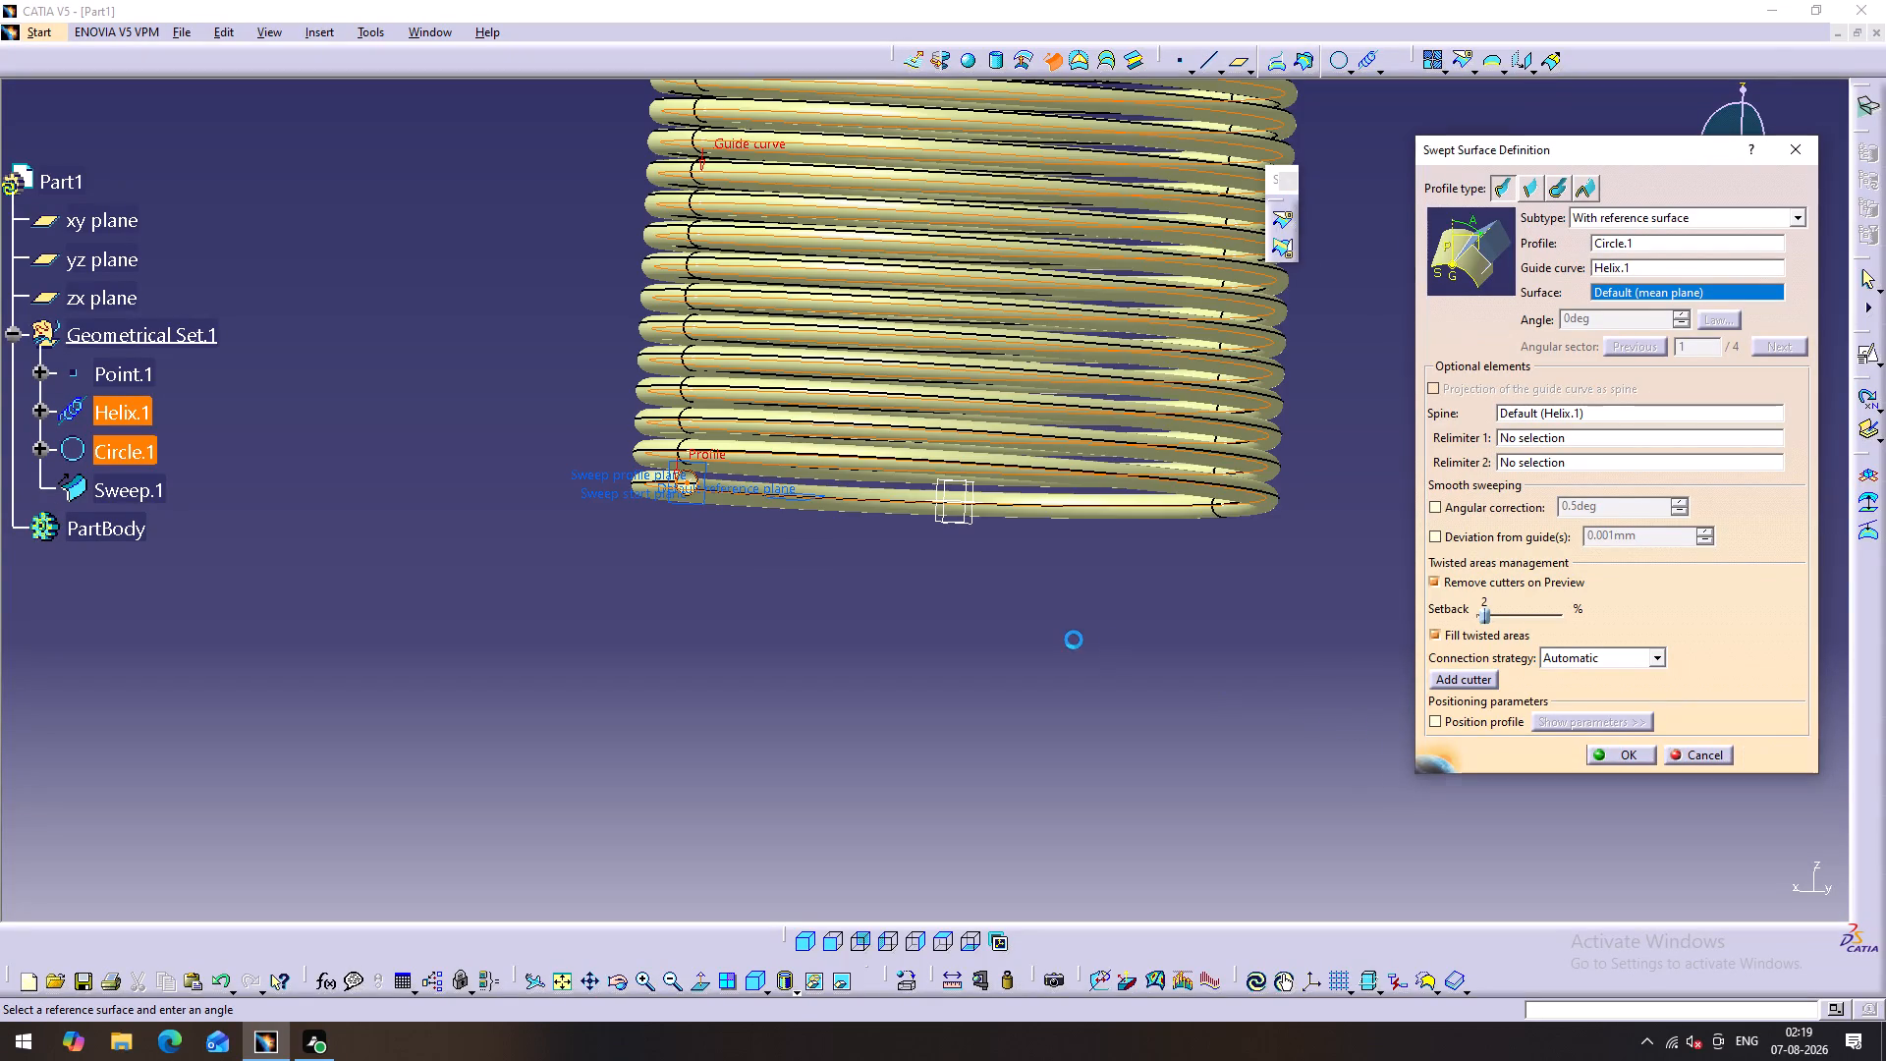
middle_click_drag(1062, 625, 1169, 728)
right_click_drag(1057, 685, 1165, 713)
middle_click_drag(1169, 728, 1201, 819)
middle_click_drag(536, 559, 765, 465)
right_click_drag(587, 543, 765, 465)
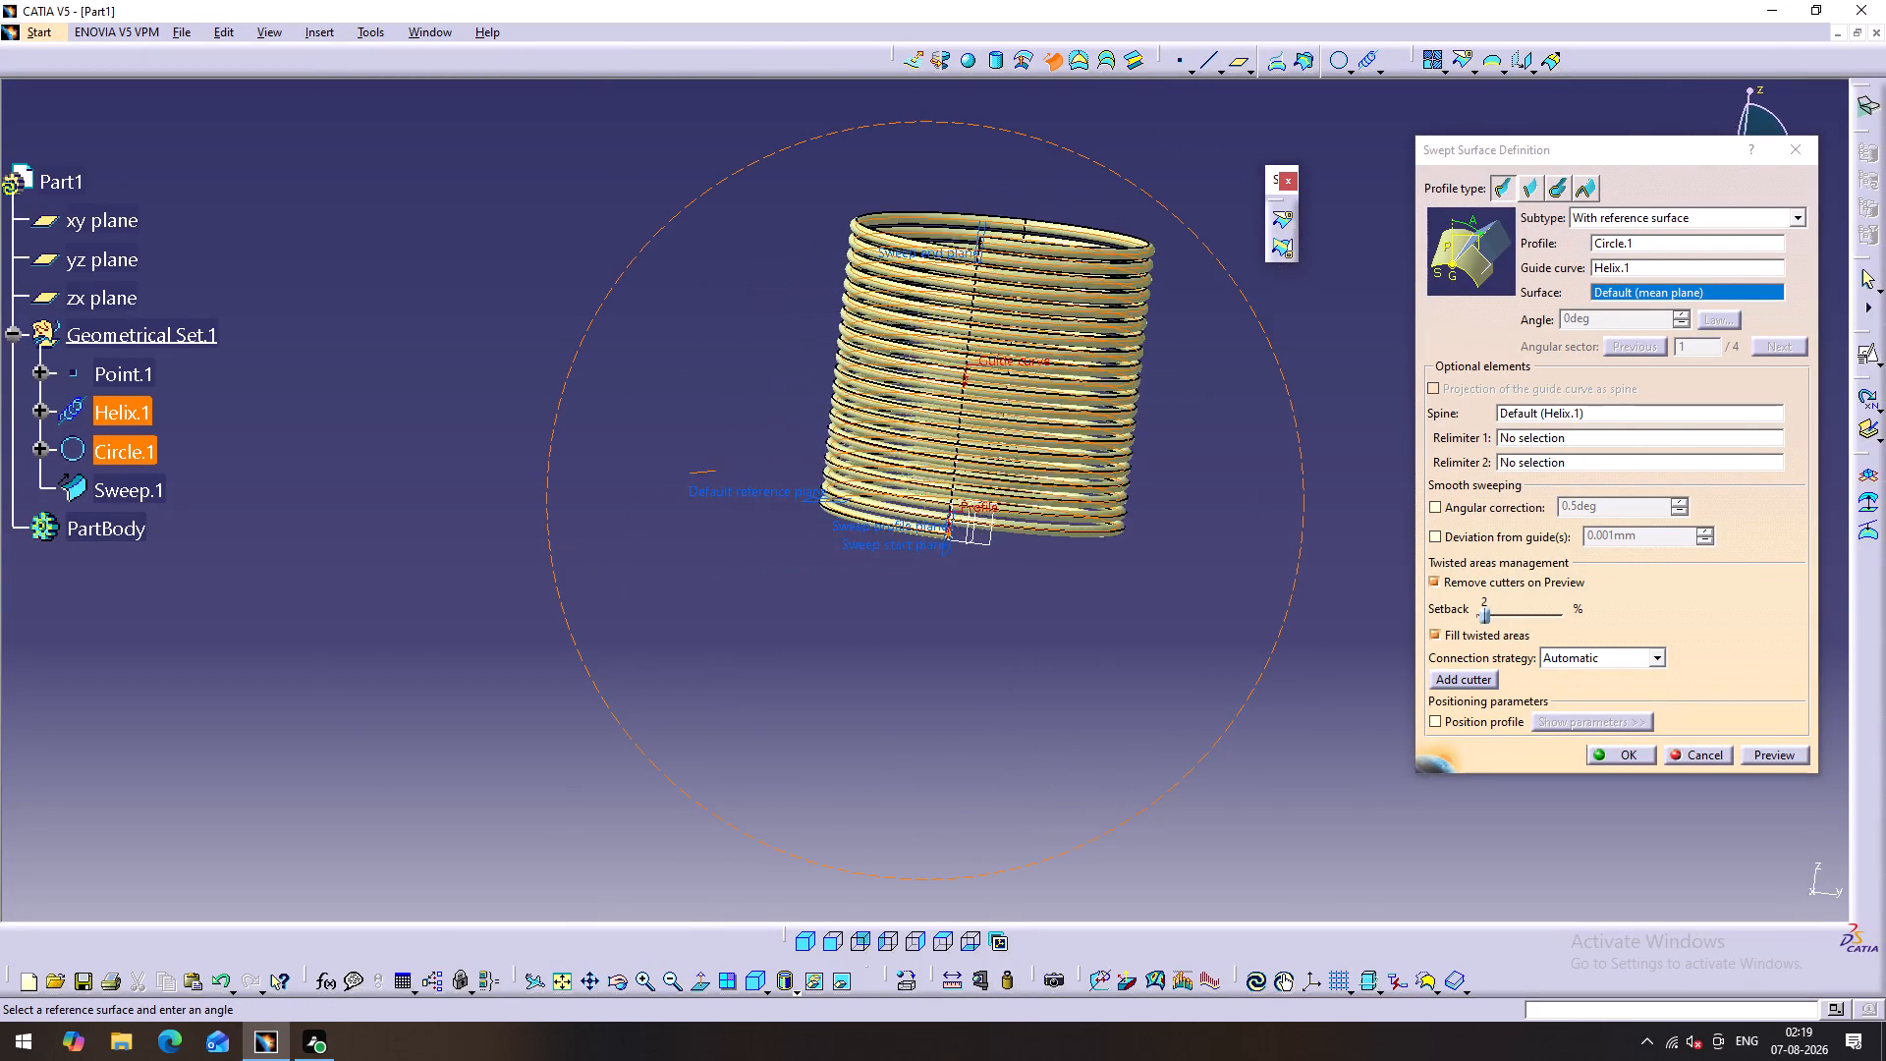
right_click_drag(765, 465, 839, 530)
middle_click_drag(765, 465, 839, 530)
left_click(1608, 757)
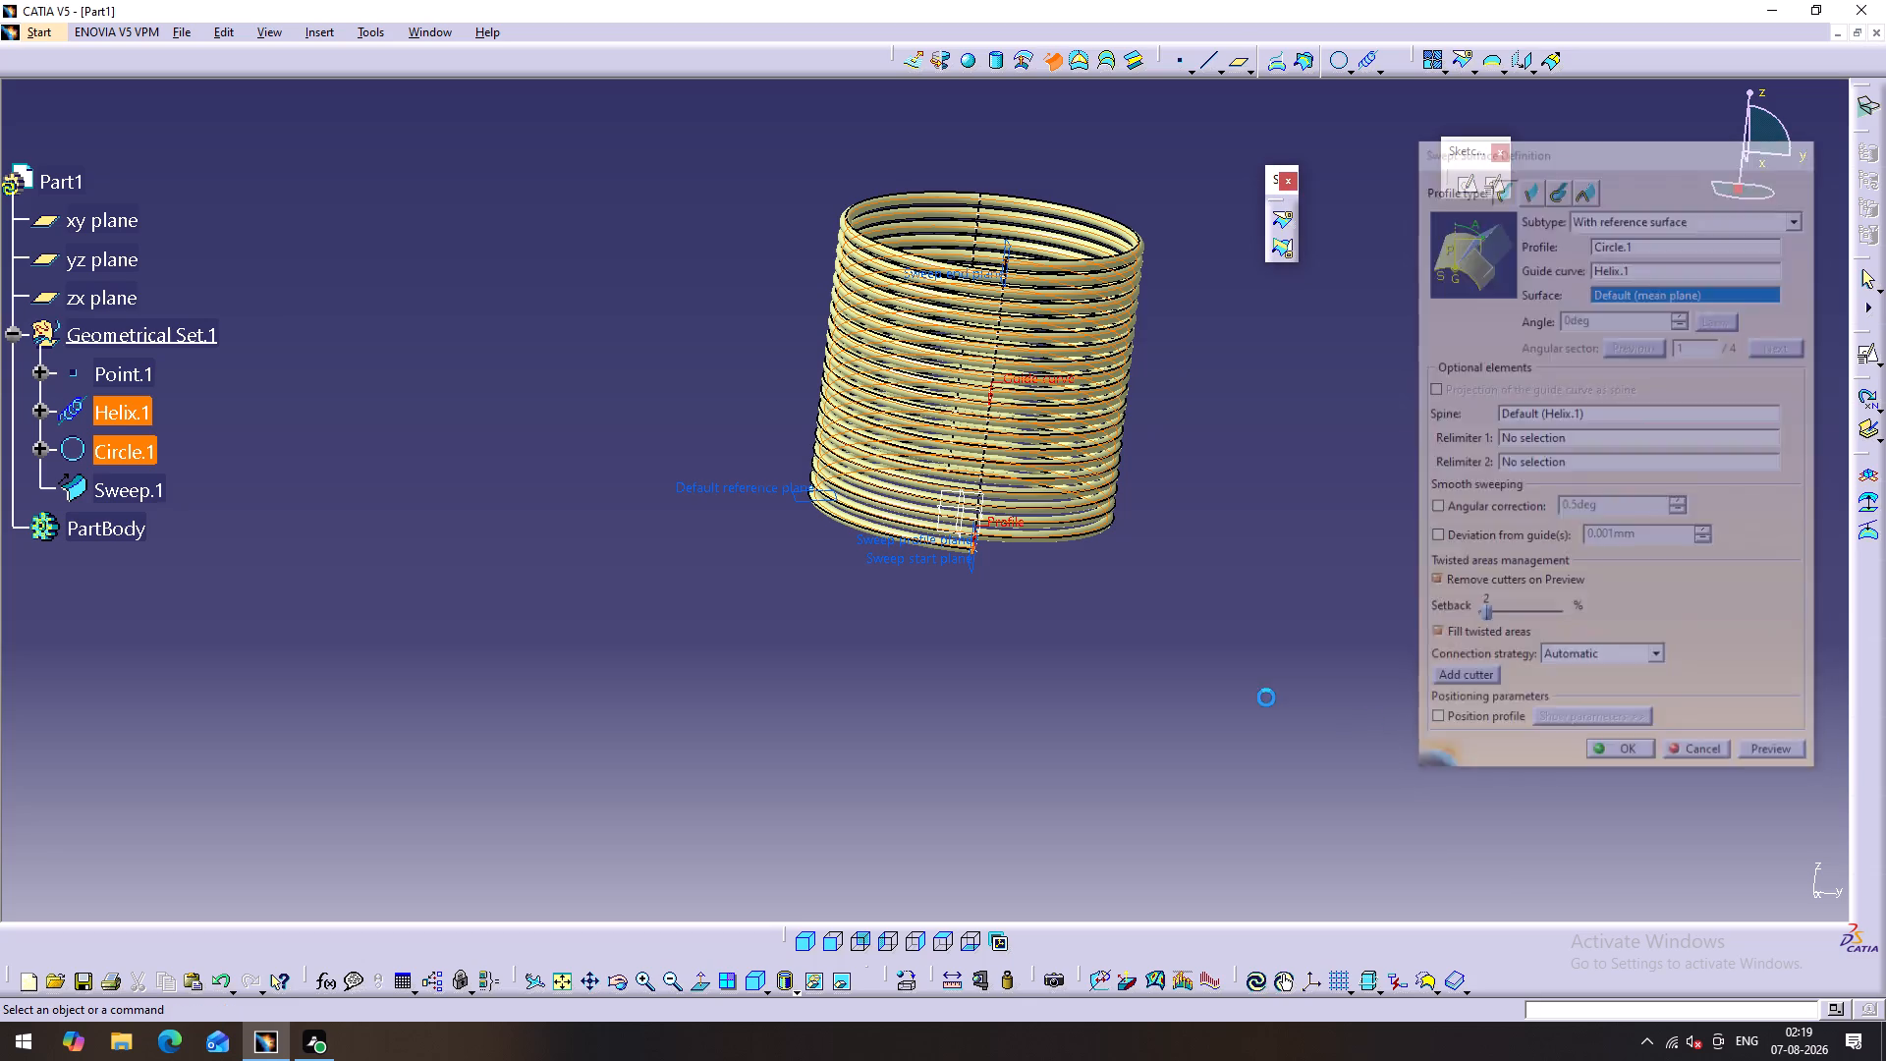
Hide the helix curve so only the swept coil surface shows along its path.
middle_click_drag(1240, 443, 1256, 472)
right_click(1248, 478)
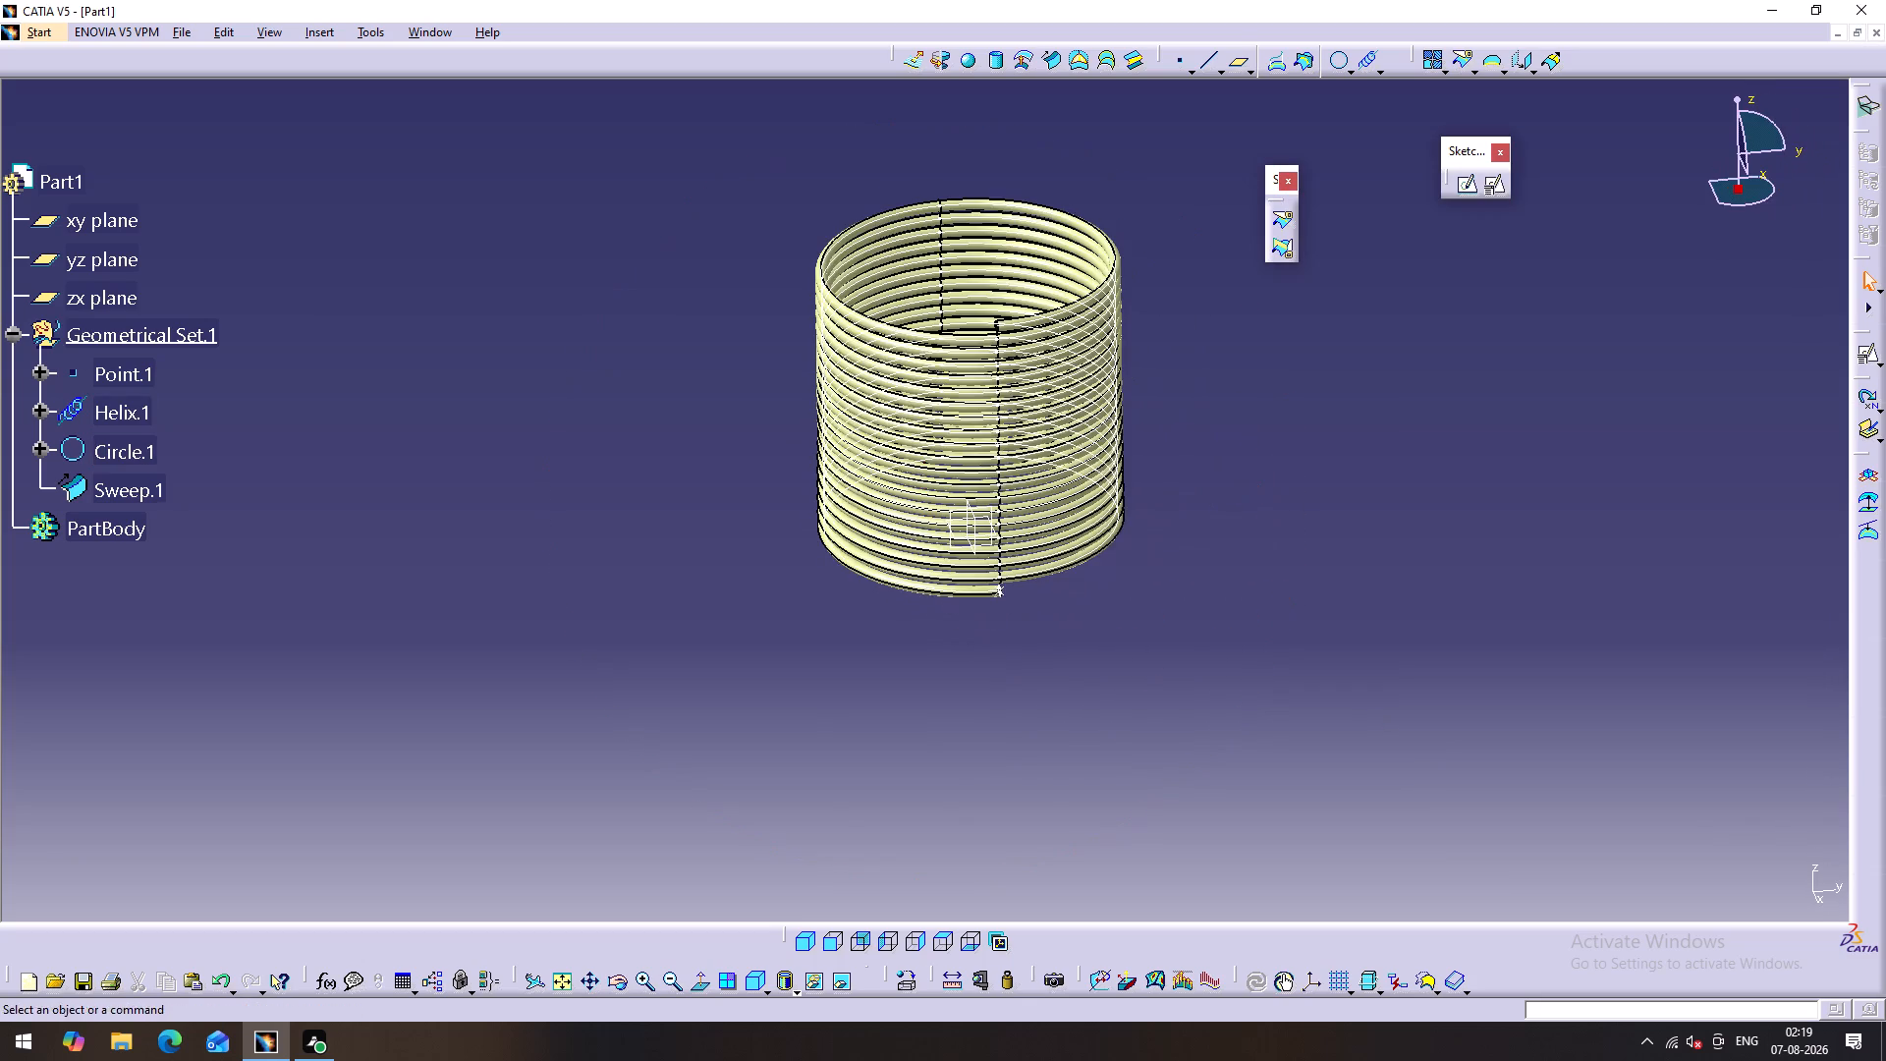
right_click(107, 415)
left_click(166, 466)
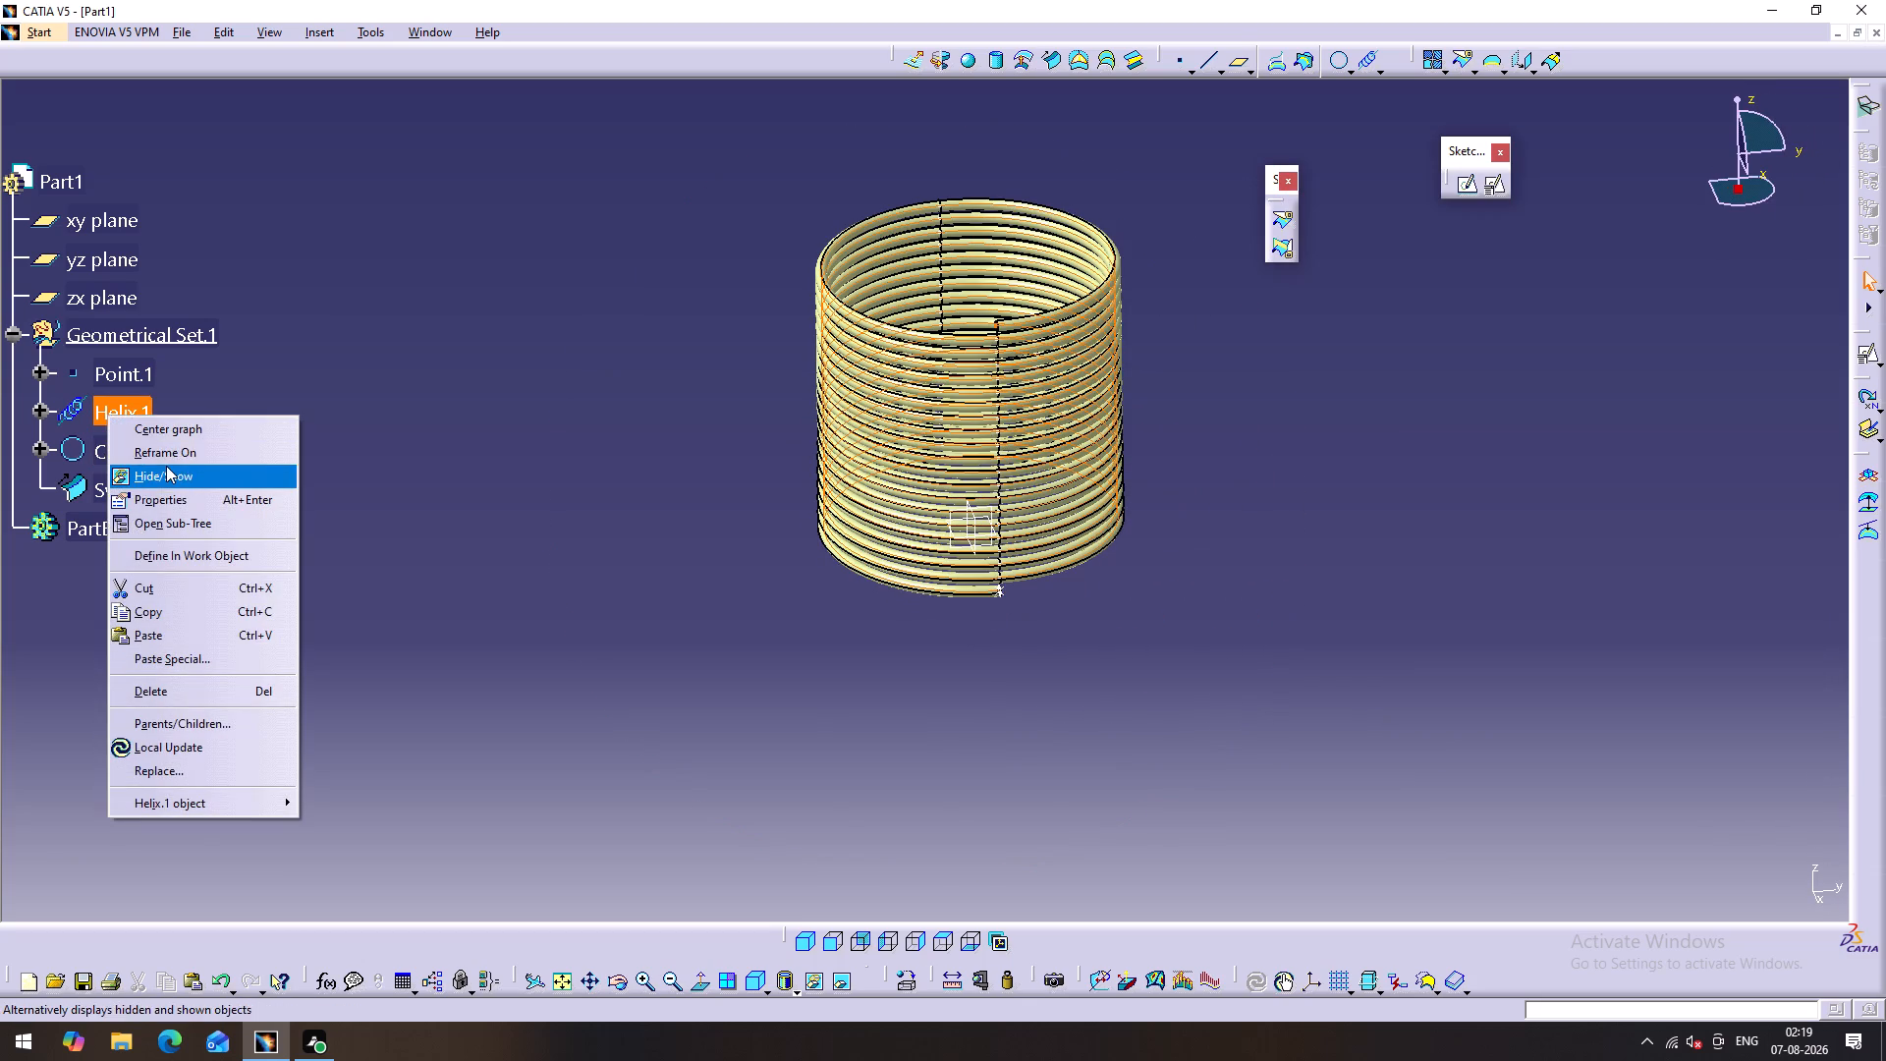
left_click(635, 527)
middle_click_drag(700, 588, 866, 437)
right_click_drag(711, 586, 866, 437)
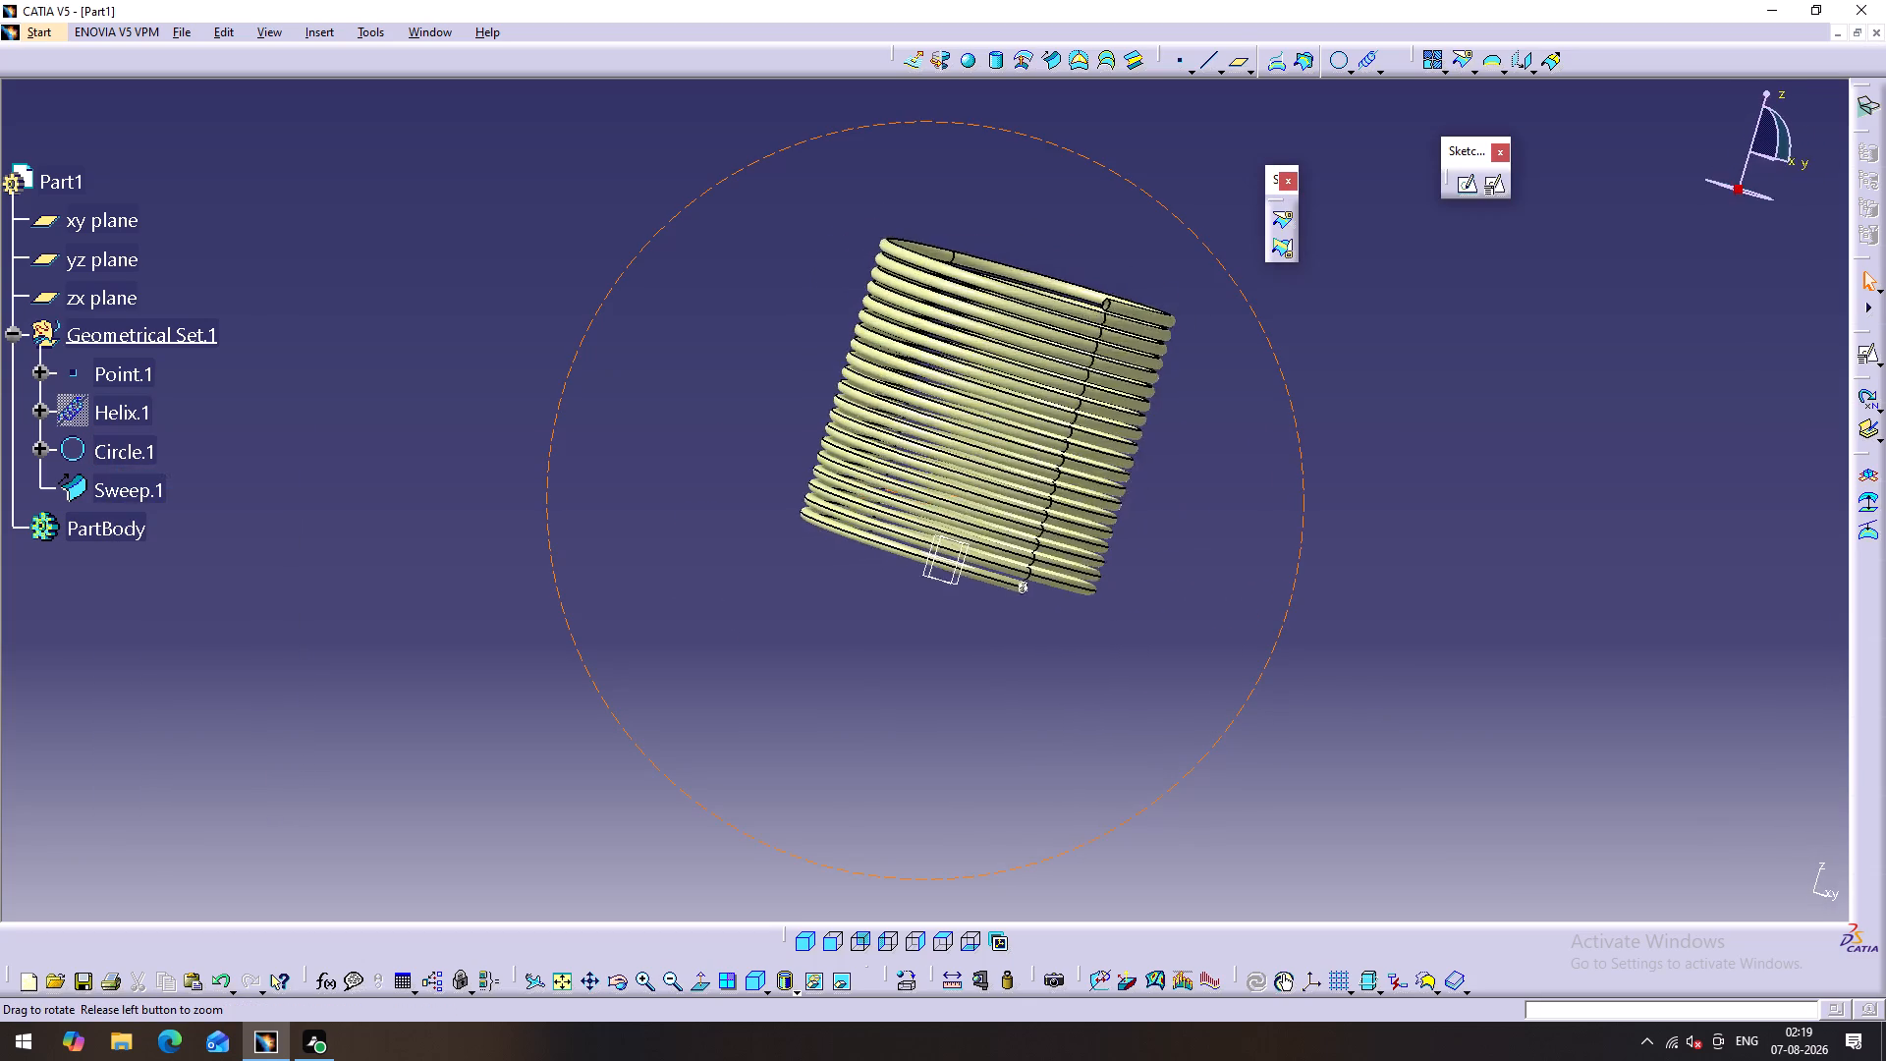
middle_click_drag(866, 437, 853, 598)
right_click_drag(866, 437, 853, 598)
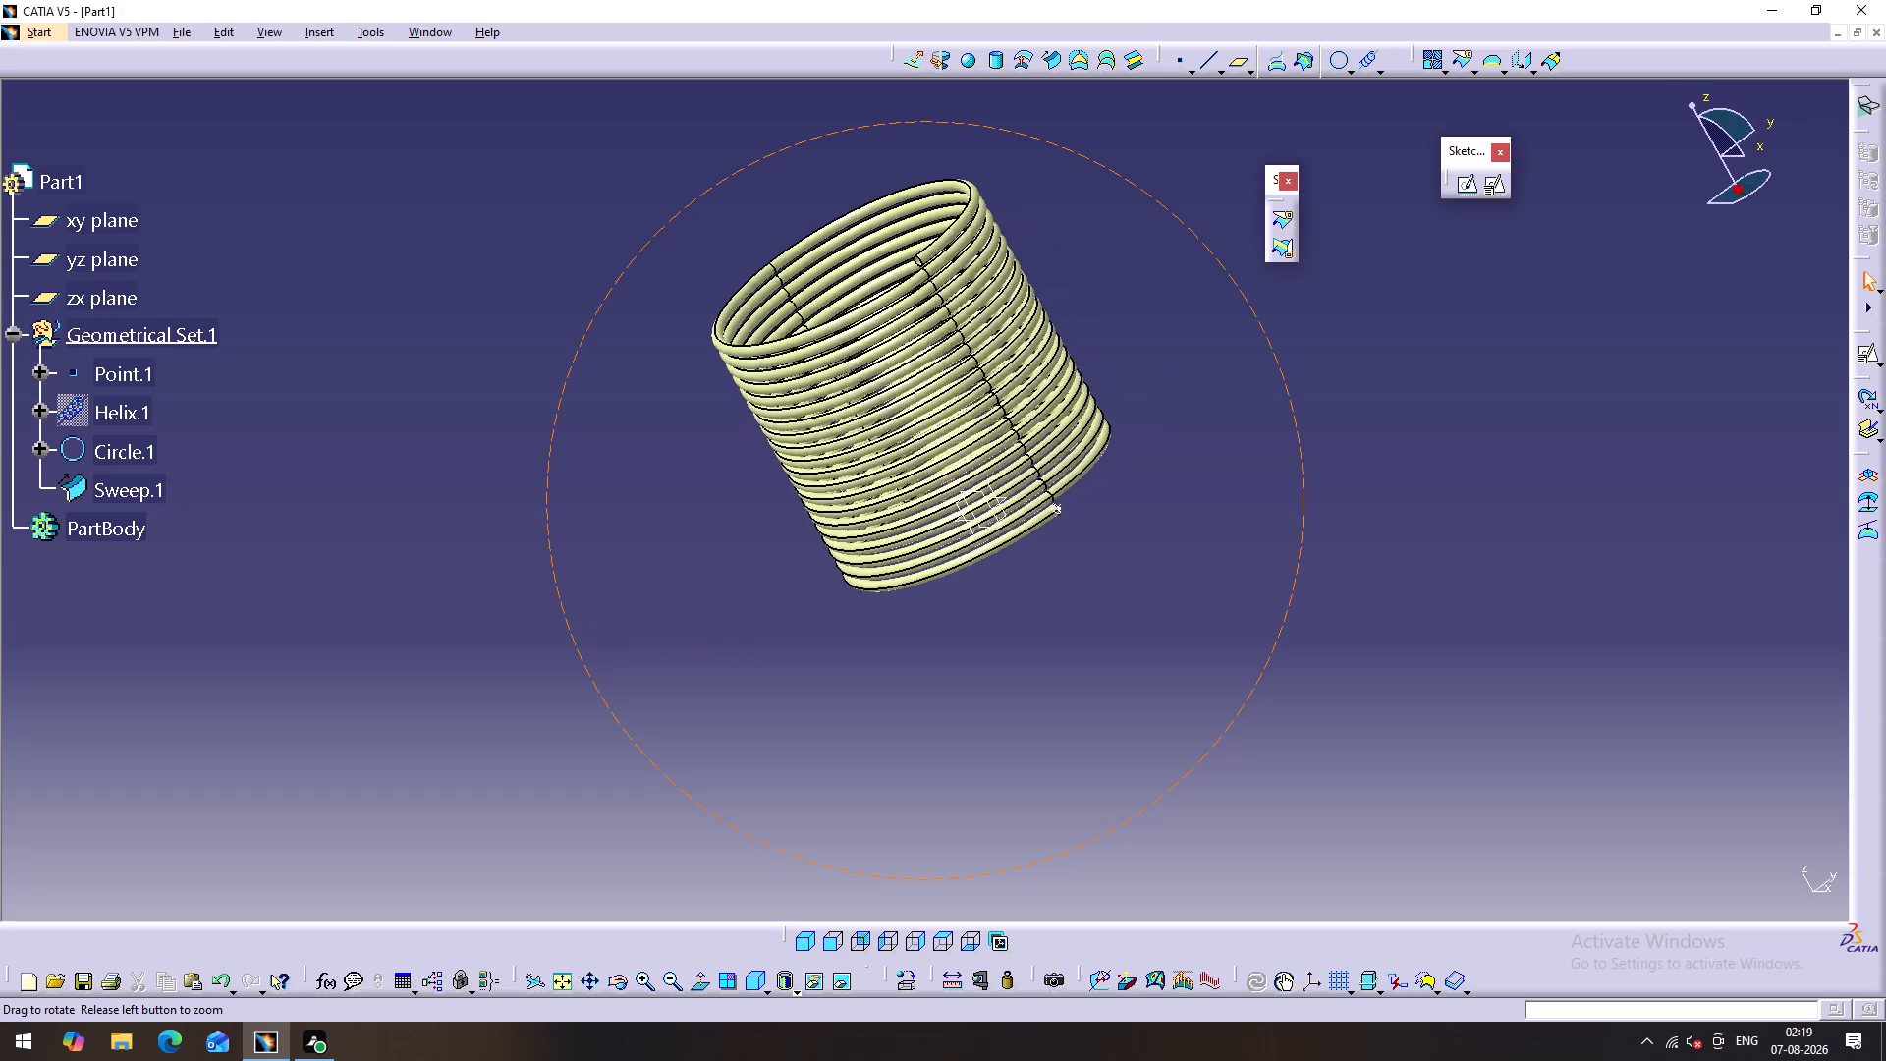
Examine the swept coil from several angles, including a close look at its upper free end.
right_click_drag(853, 598, 1172, 549)
middle_click_drag(853, 598, 1172, 549)
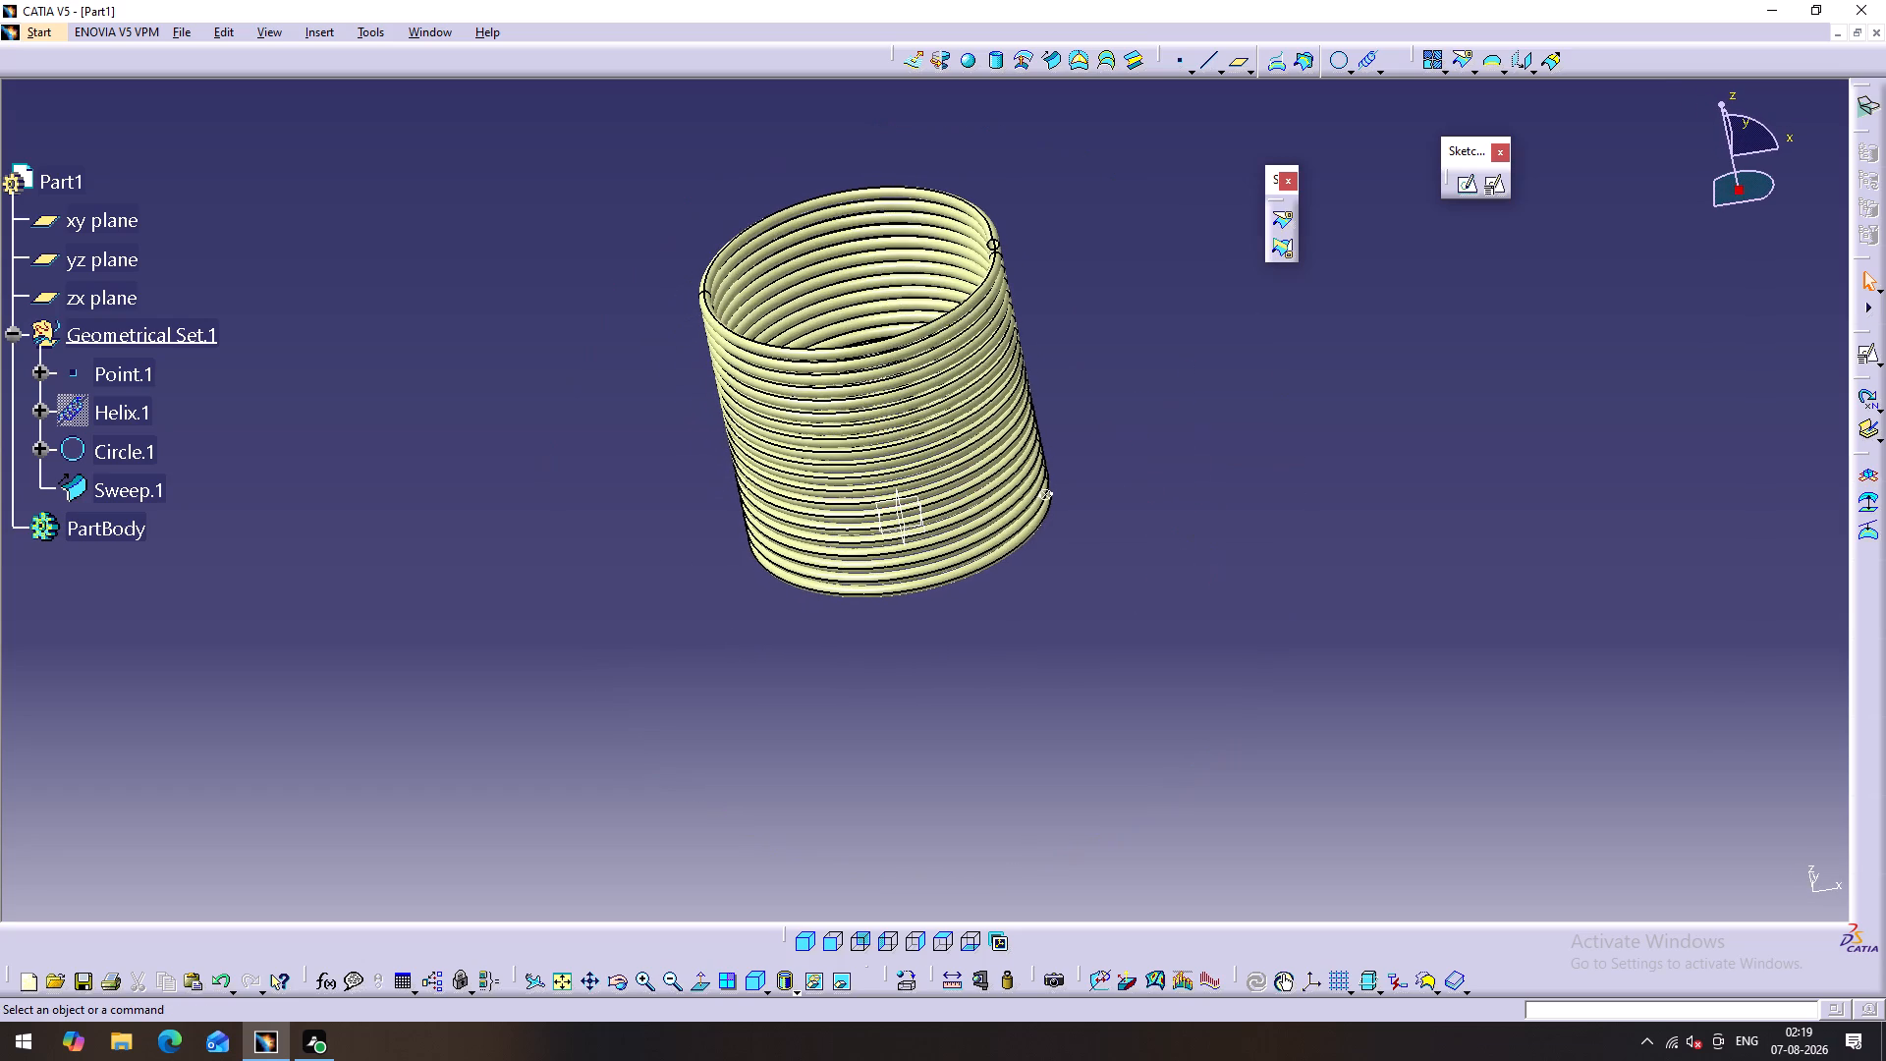
middle_click_drag(640, 690, 814, 530)
right_click_drag(640, 690, 807, 561)
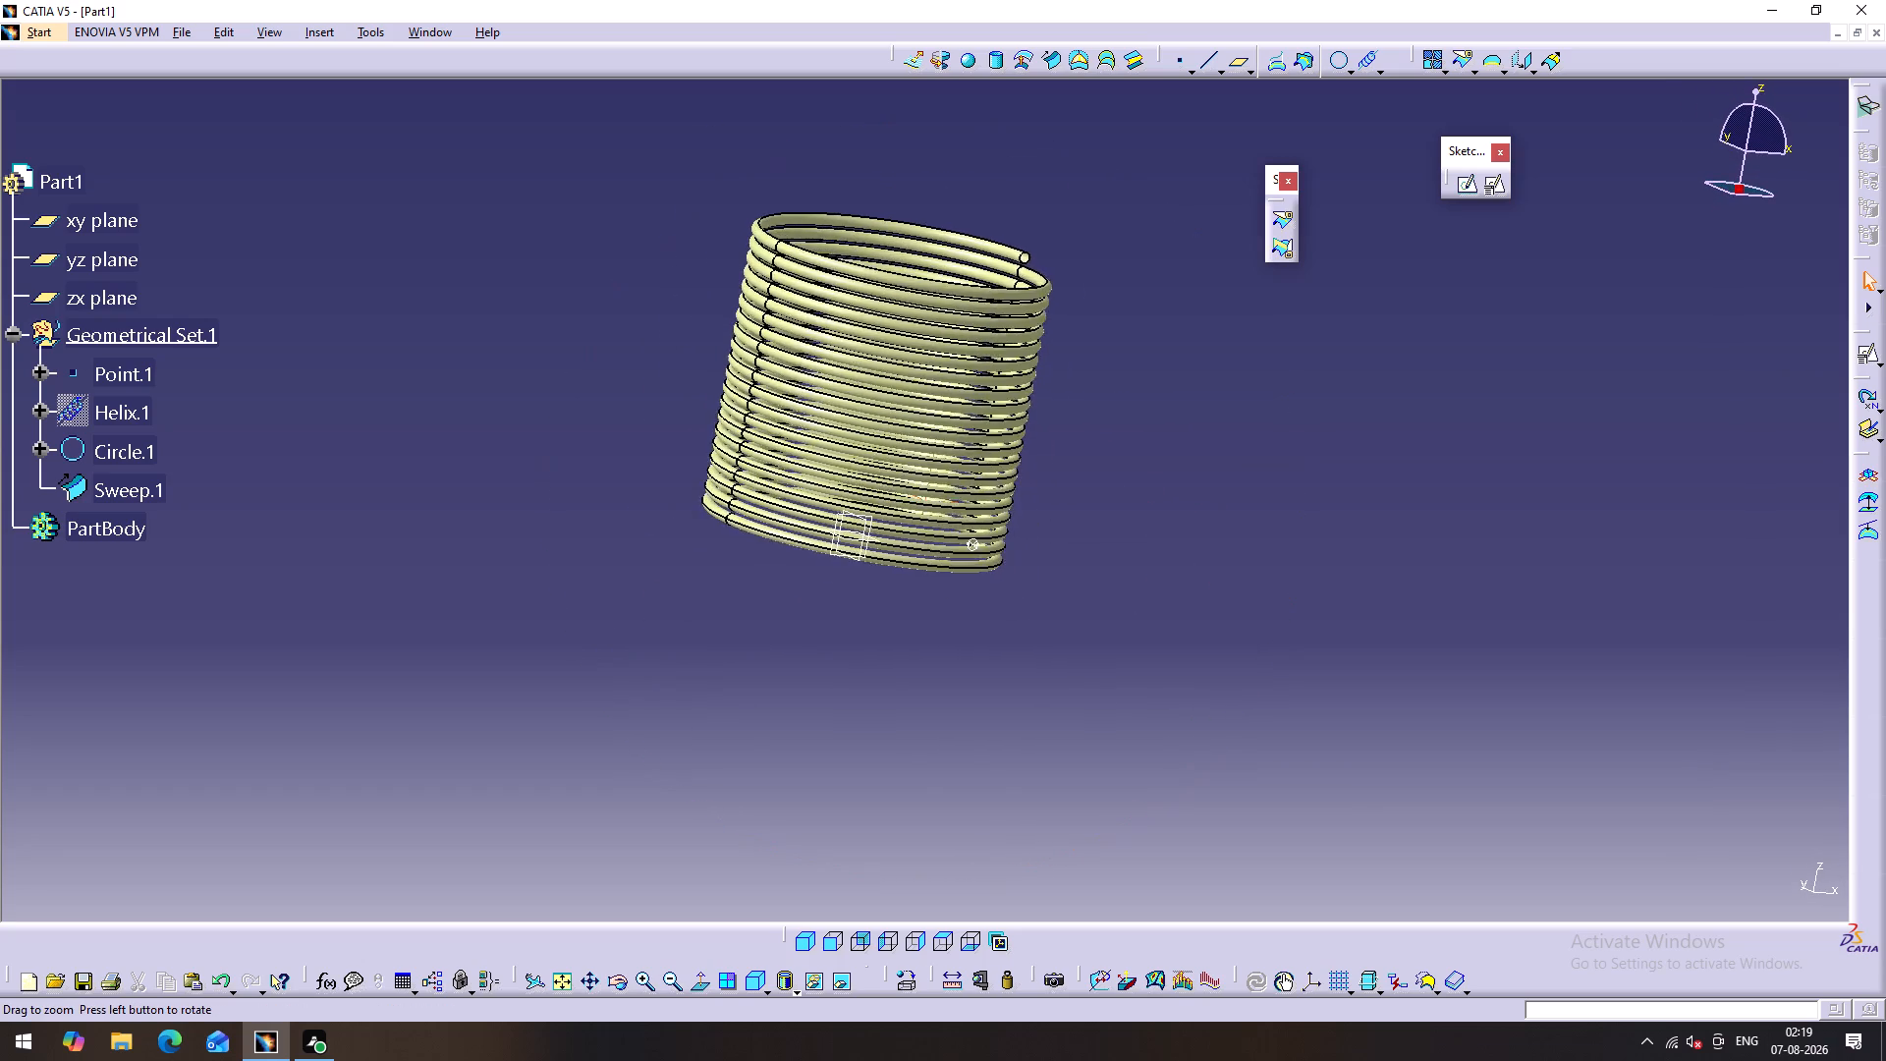
middle_click_drag(814, 530, 850, 422)
middle_click_drag(1271, 446, 1122, 919)
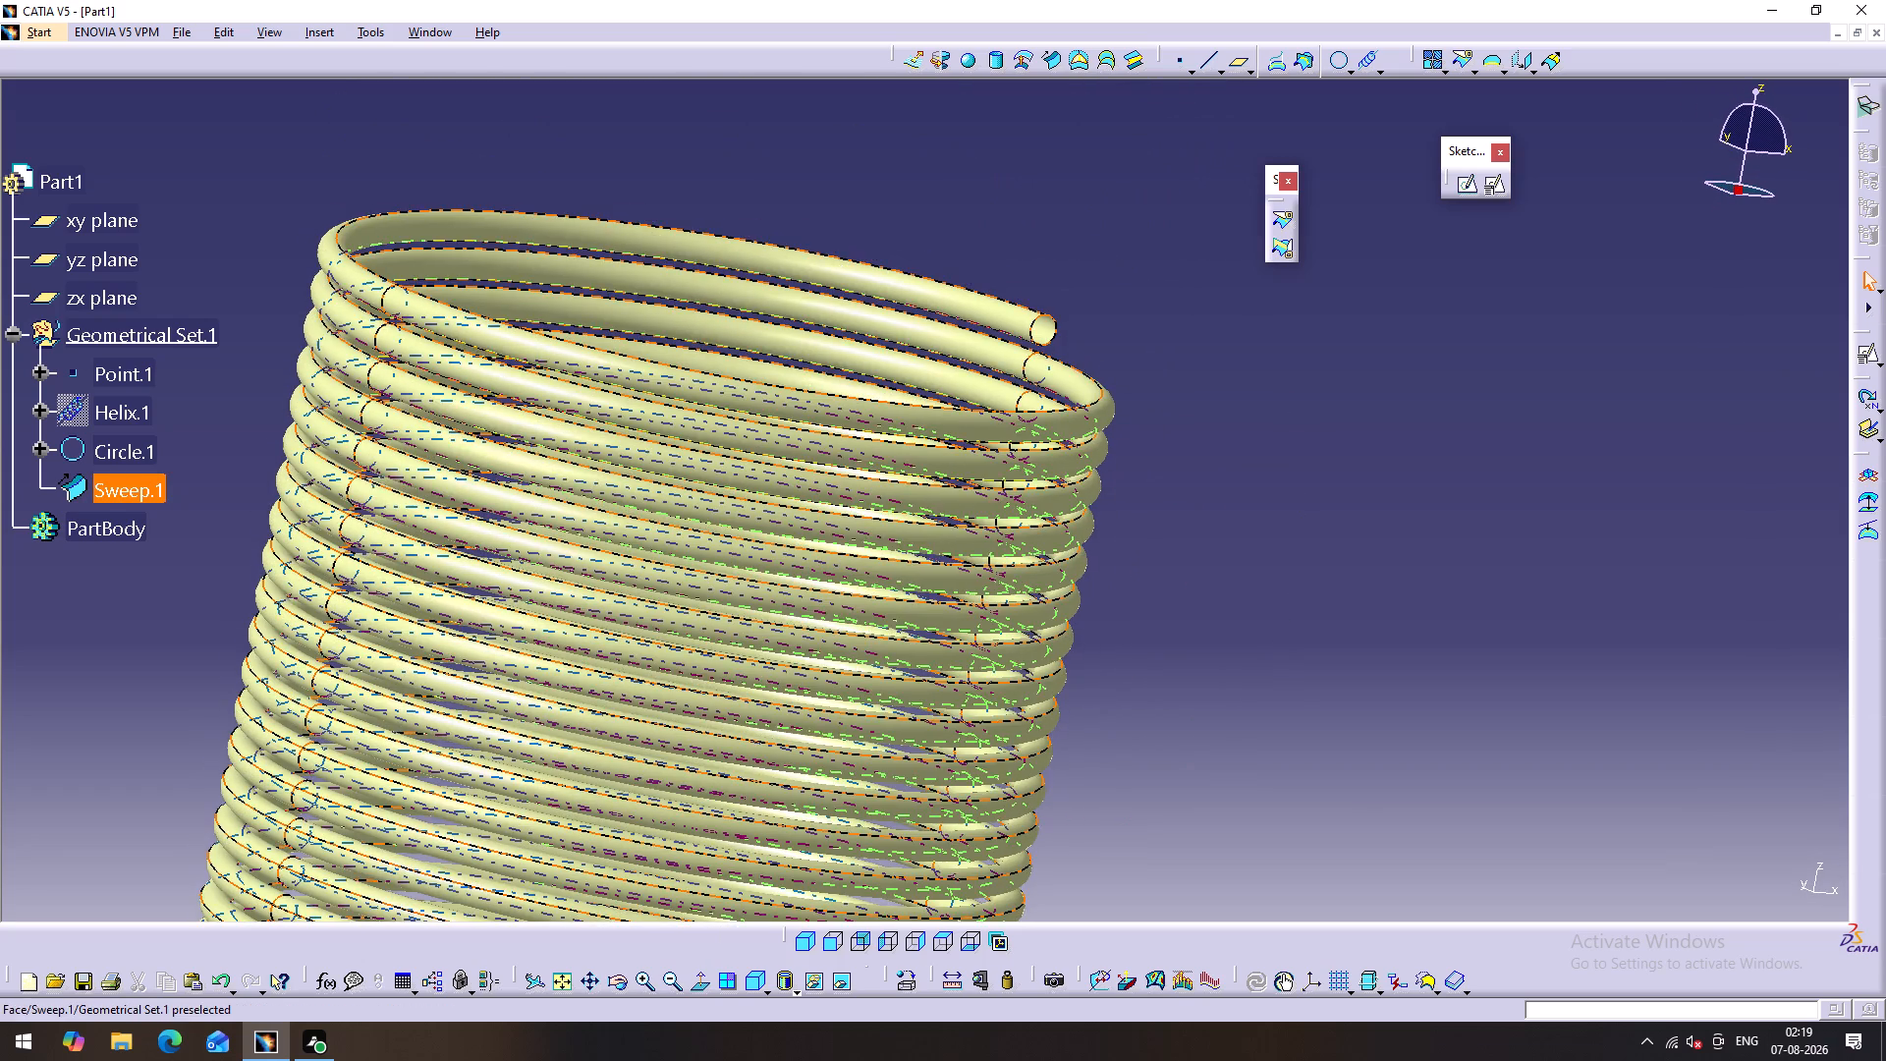
middle_click_drag(1285, 475, 984, 400)
right_click_drag(1285, 475, 984, 400)
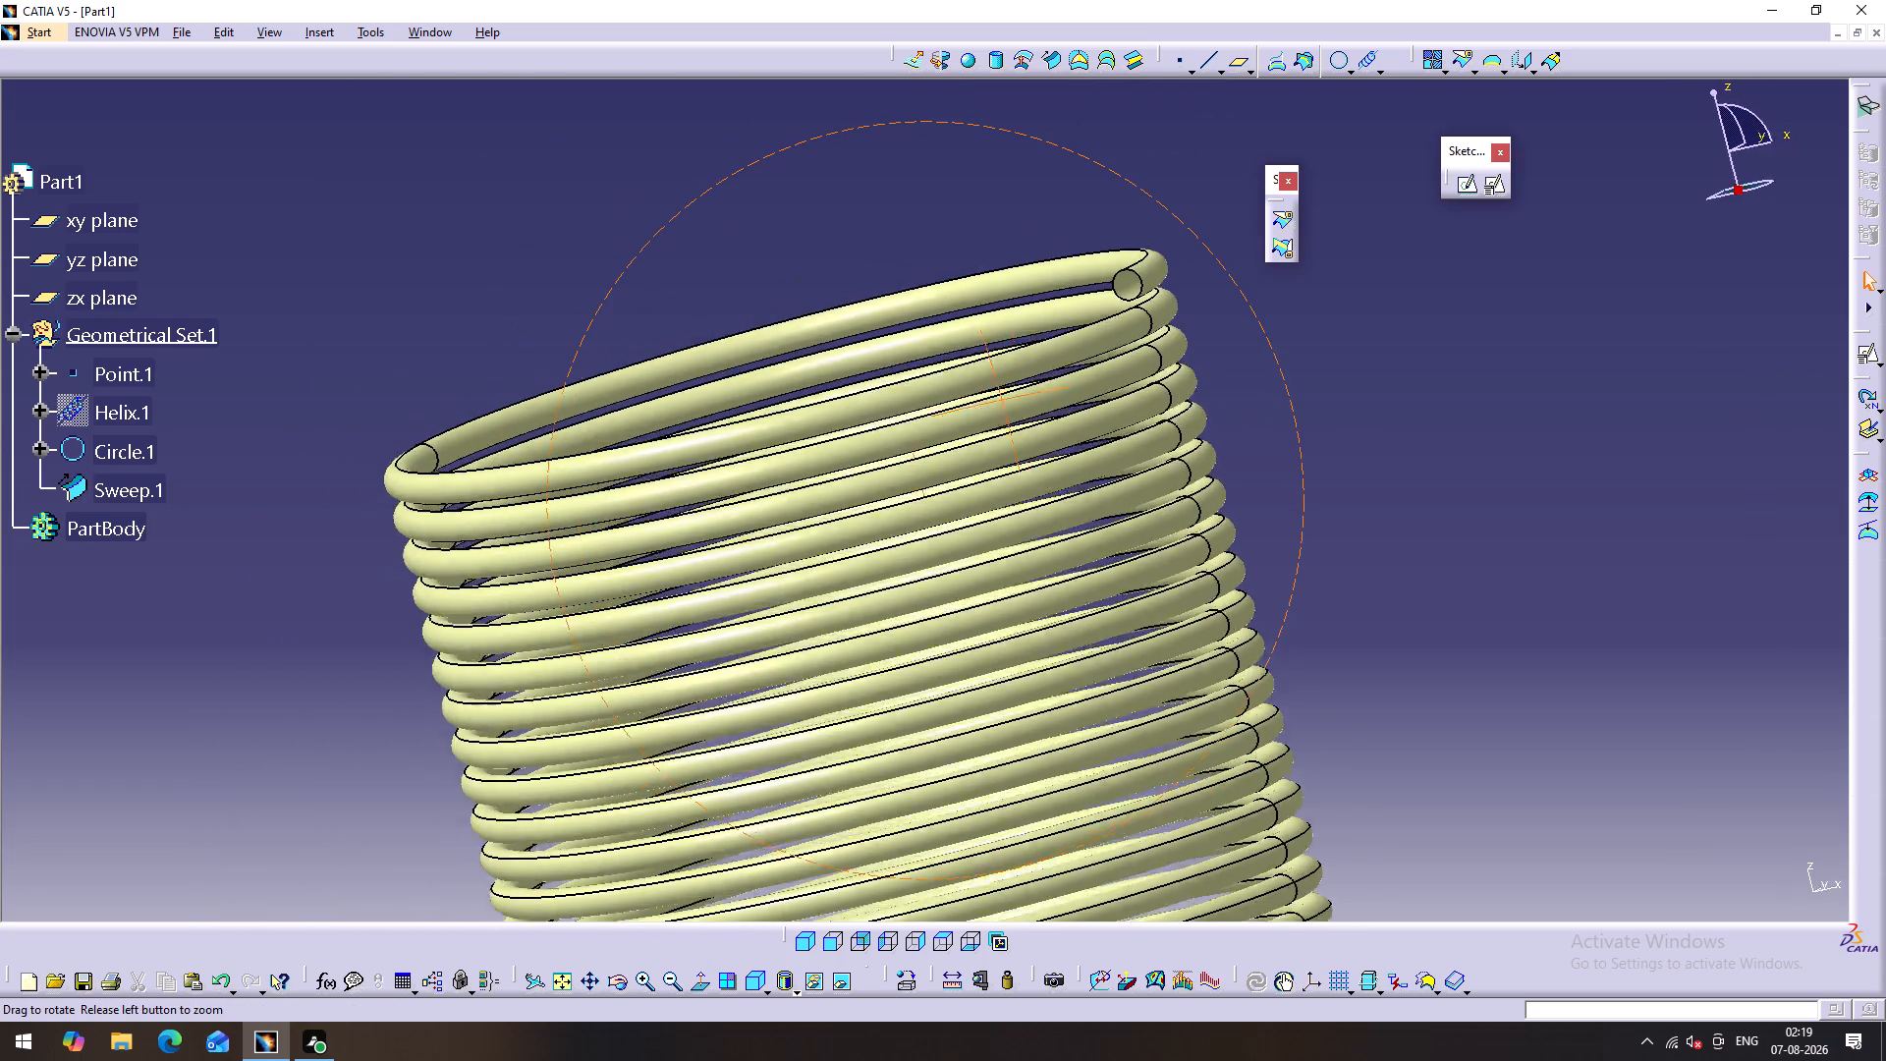
right_click_drag(984, 400, 1201, 433)
middle_click_drag(984, 400, 1201, 433)
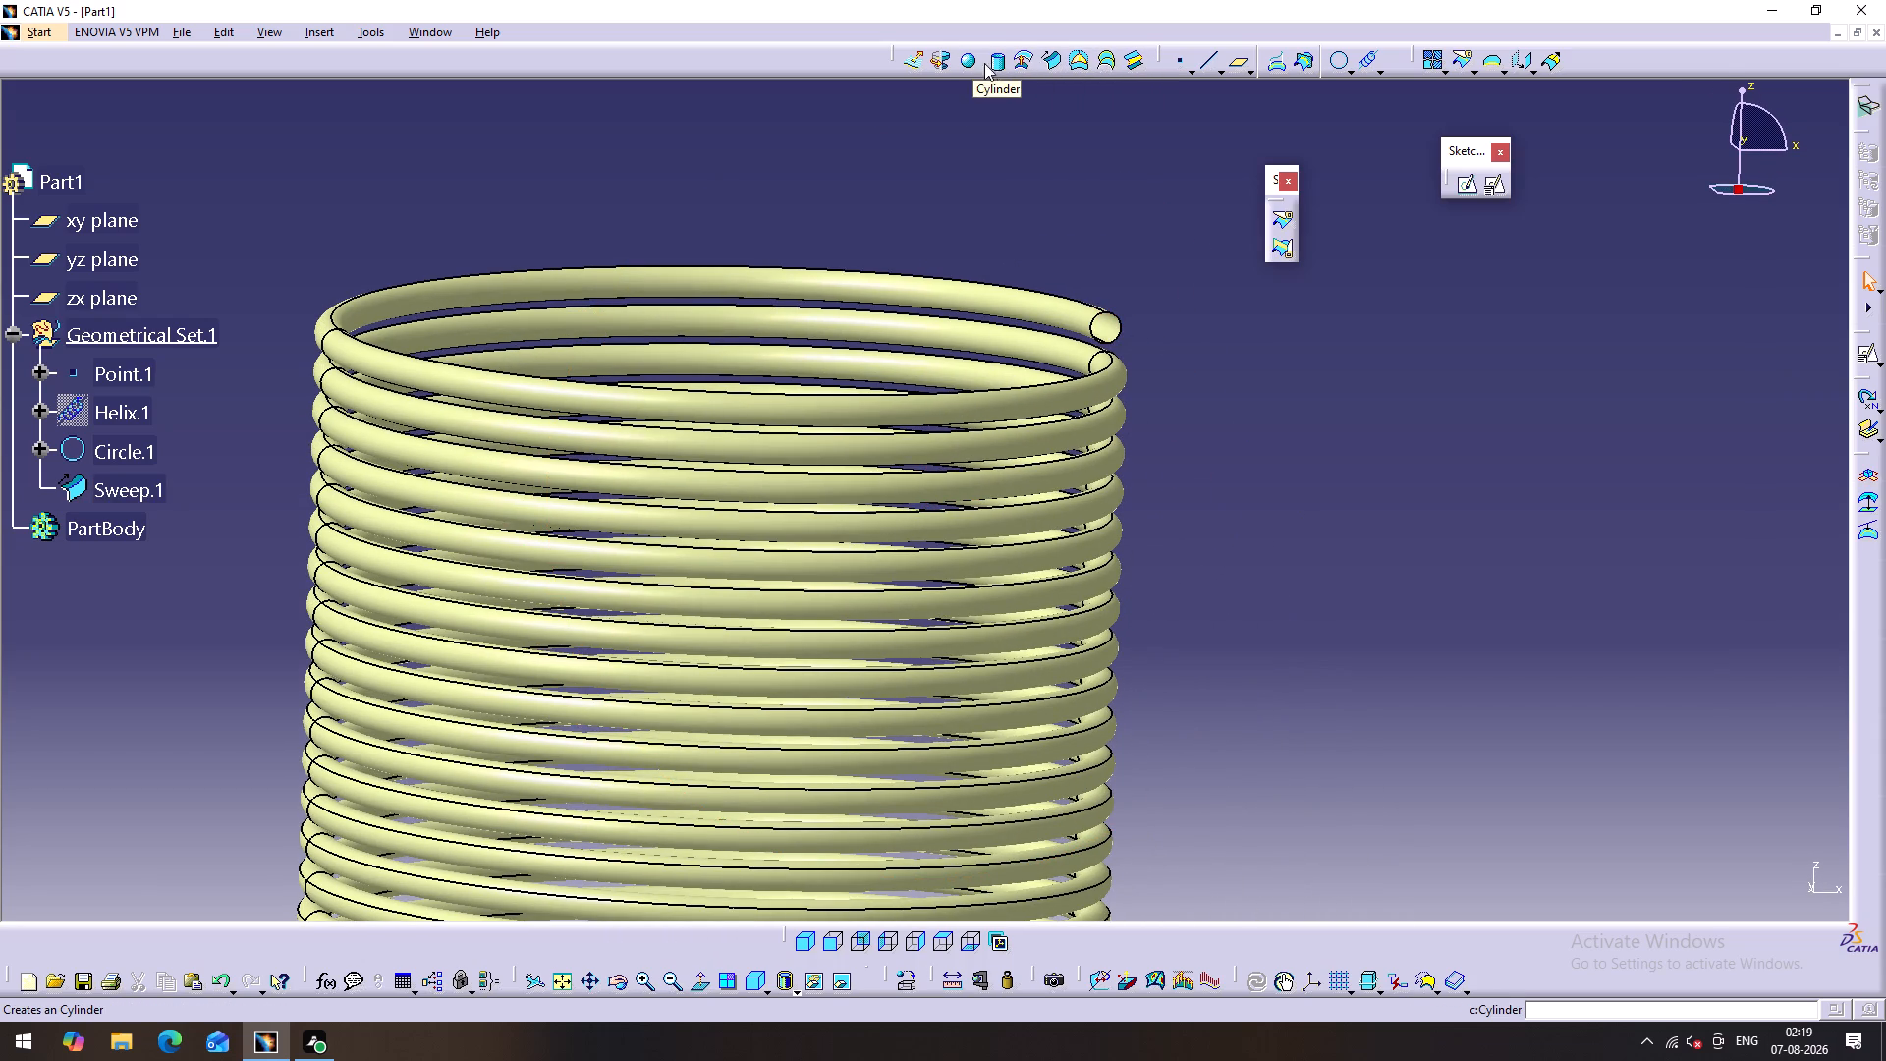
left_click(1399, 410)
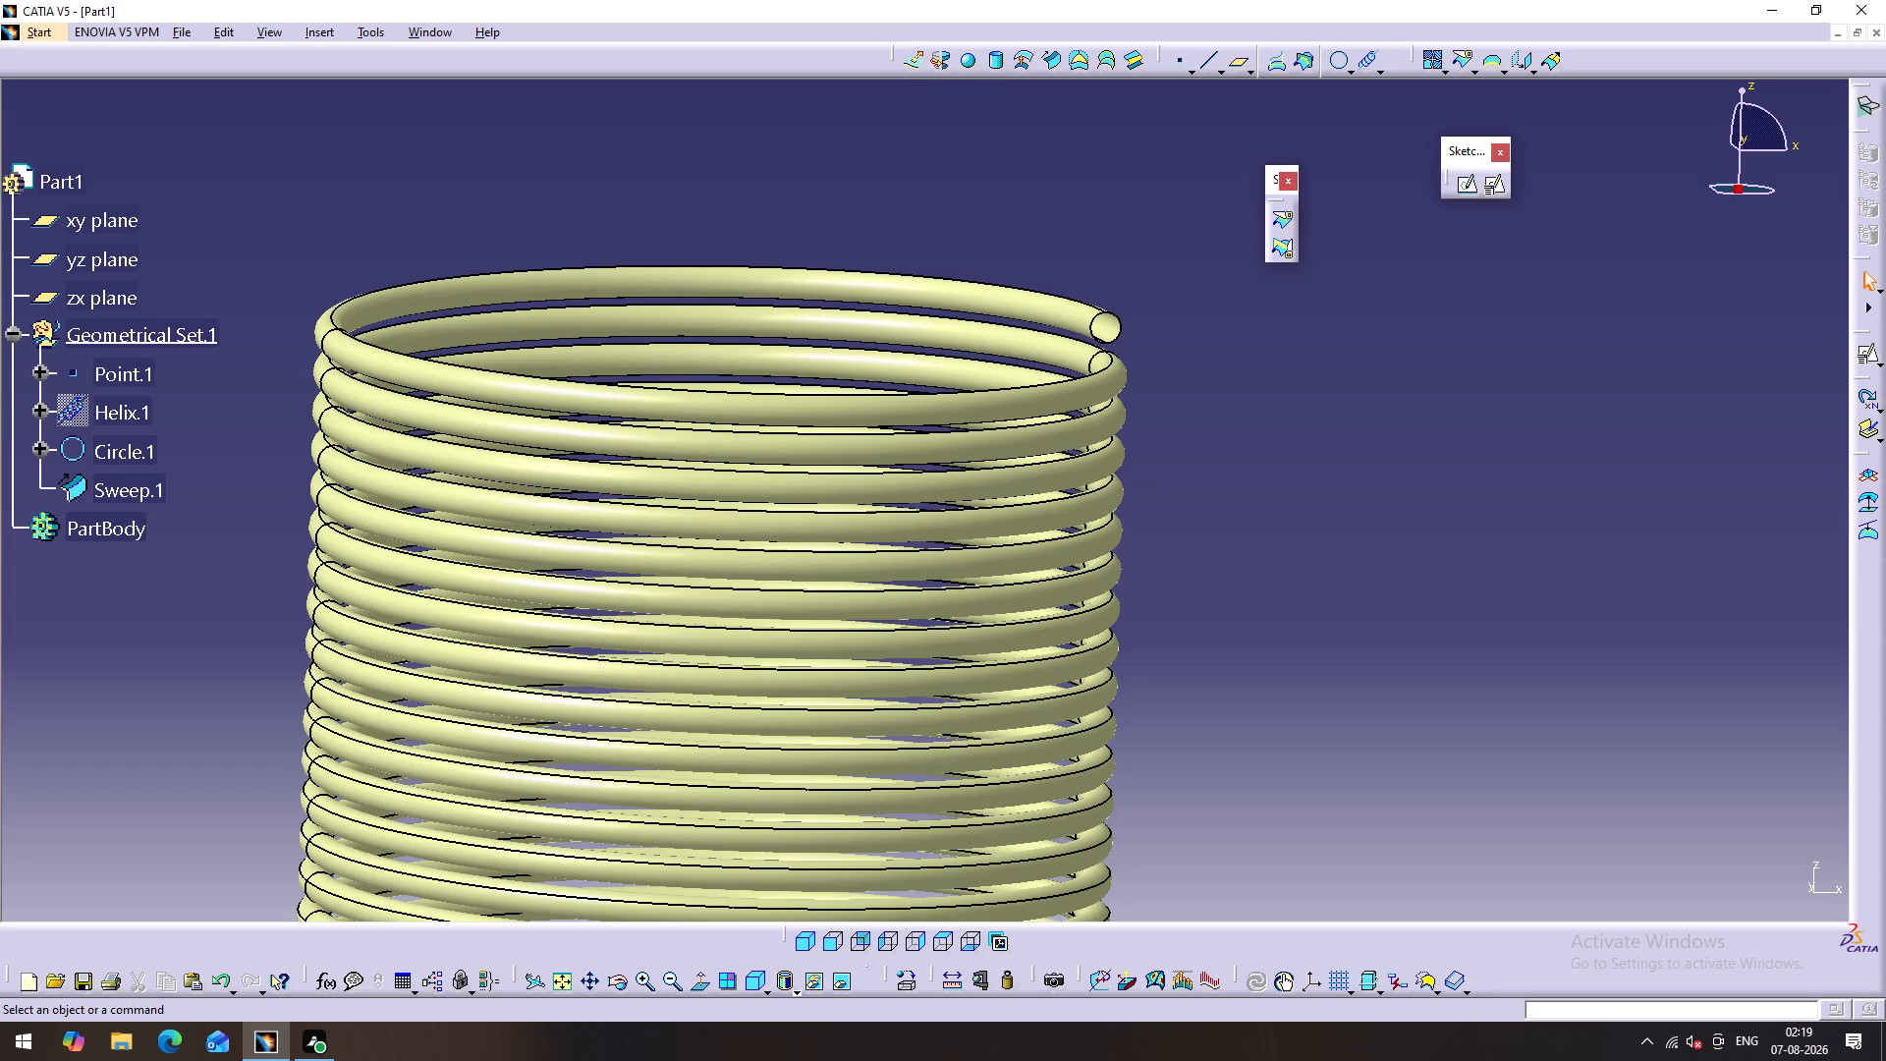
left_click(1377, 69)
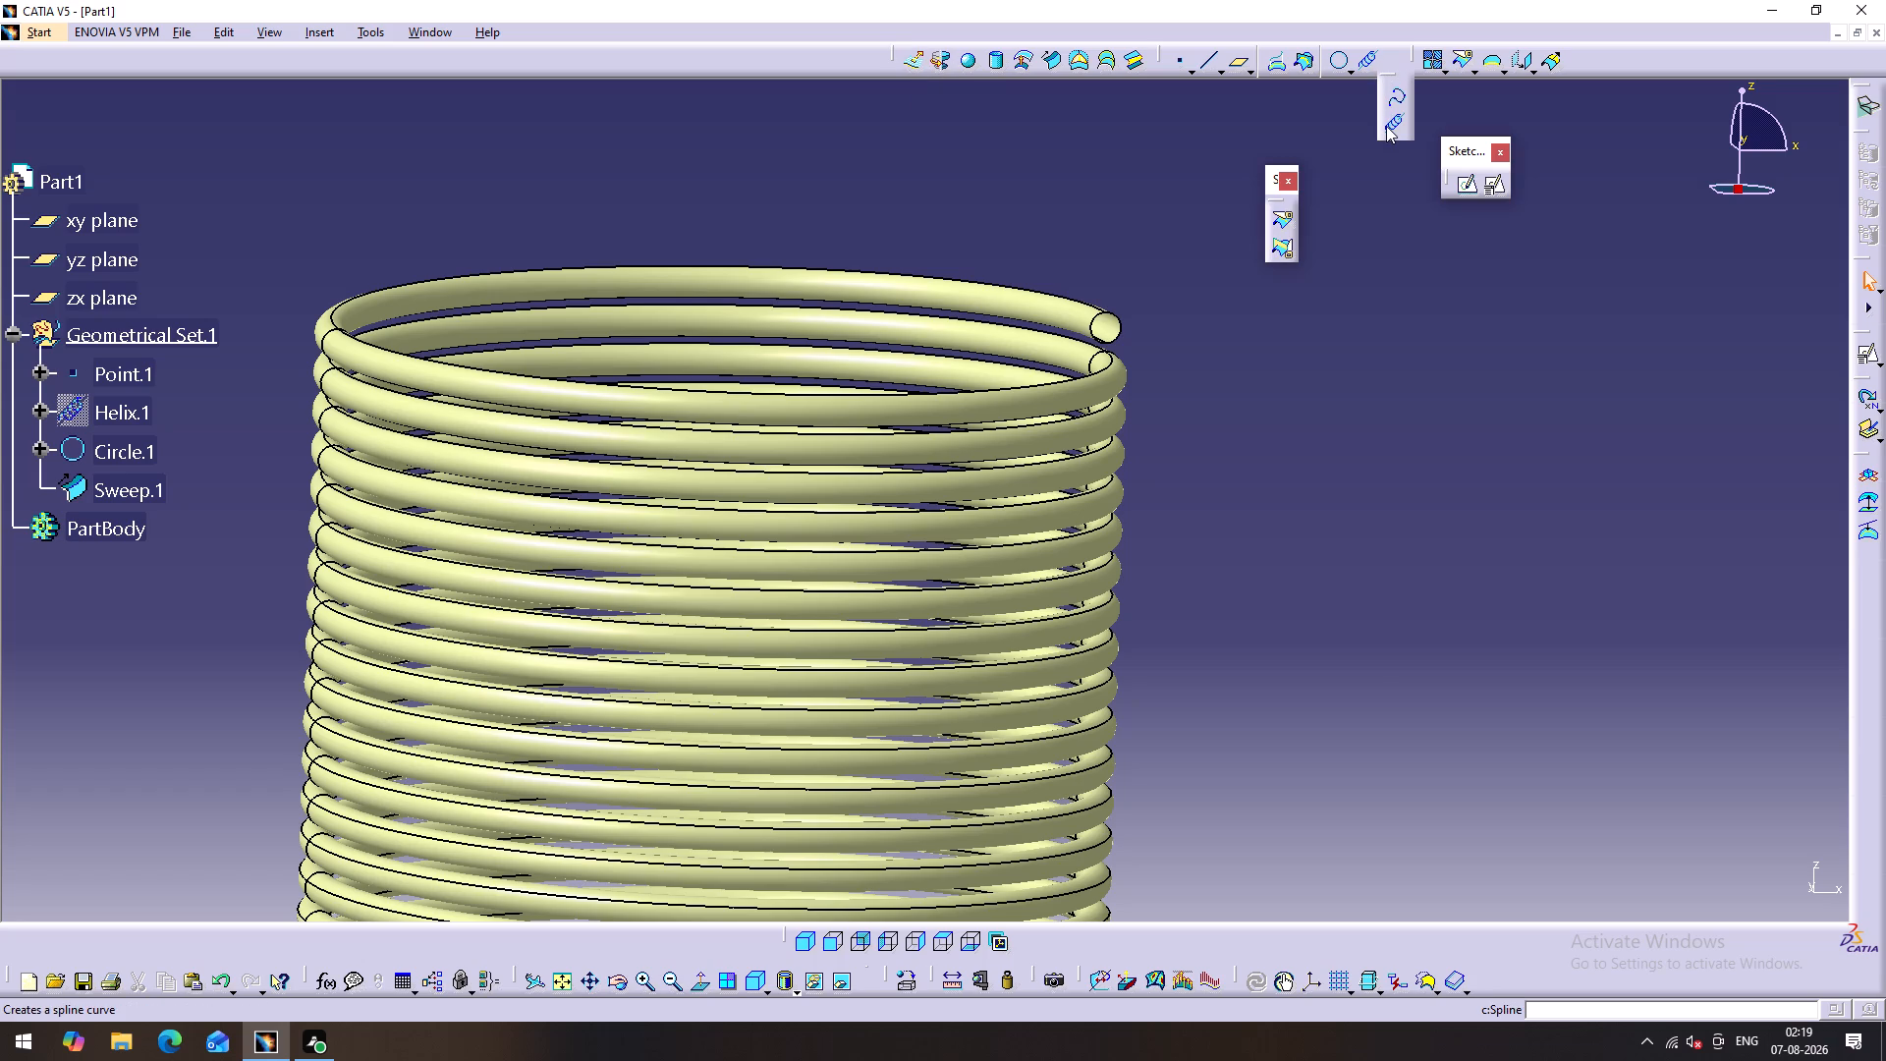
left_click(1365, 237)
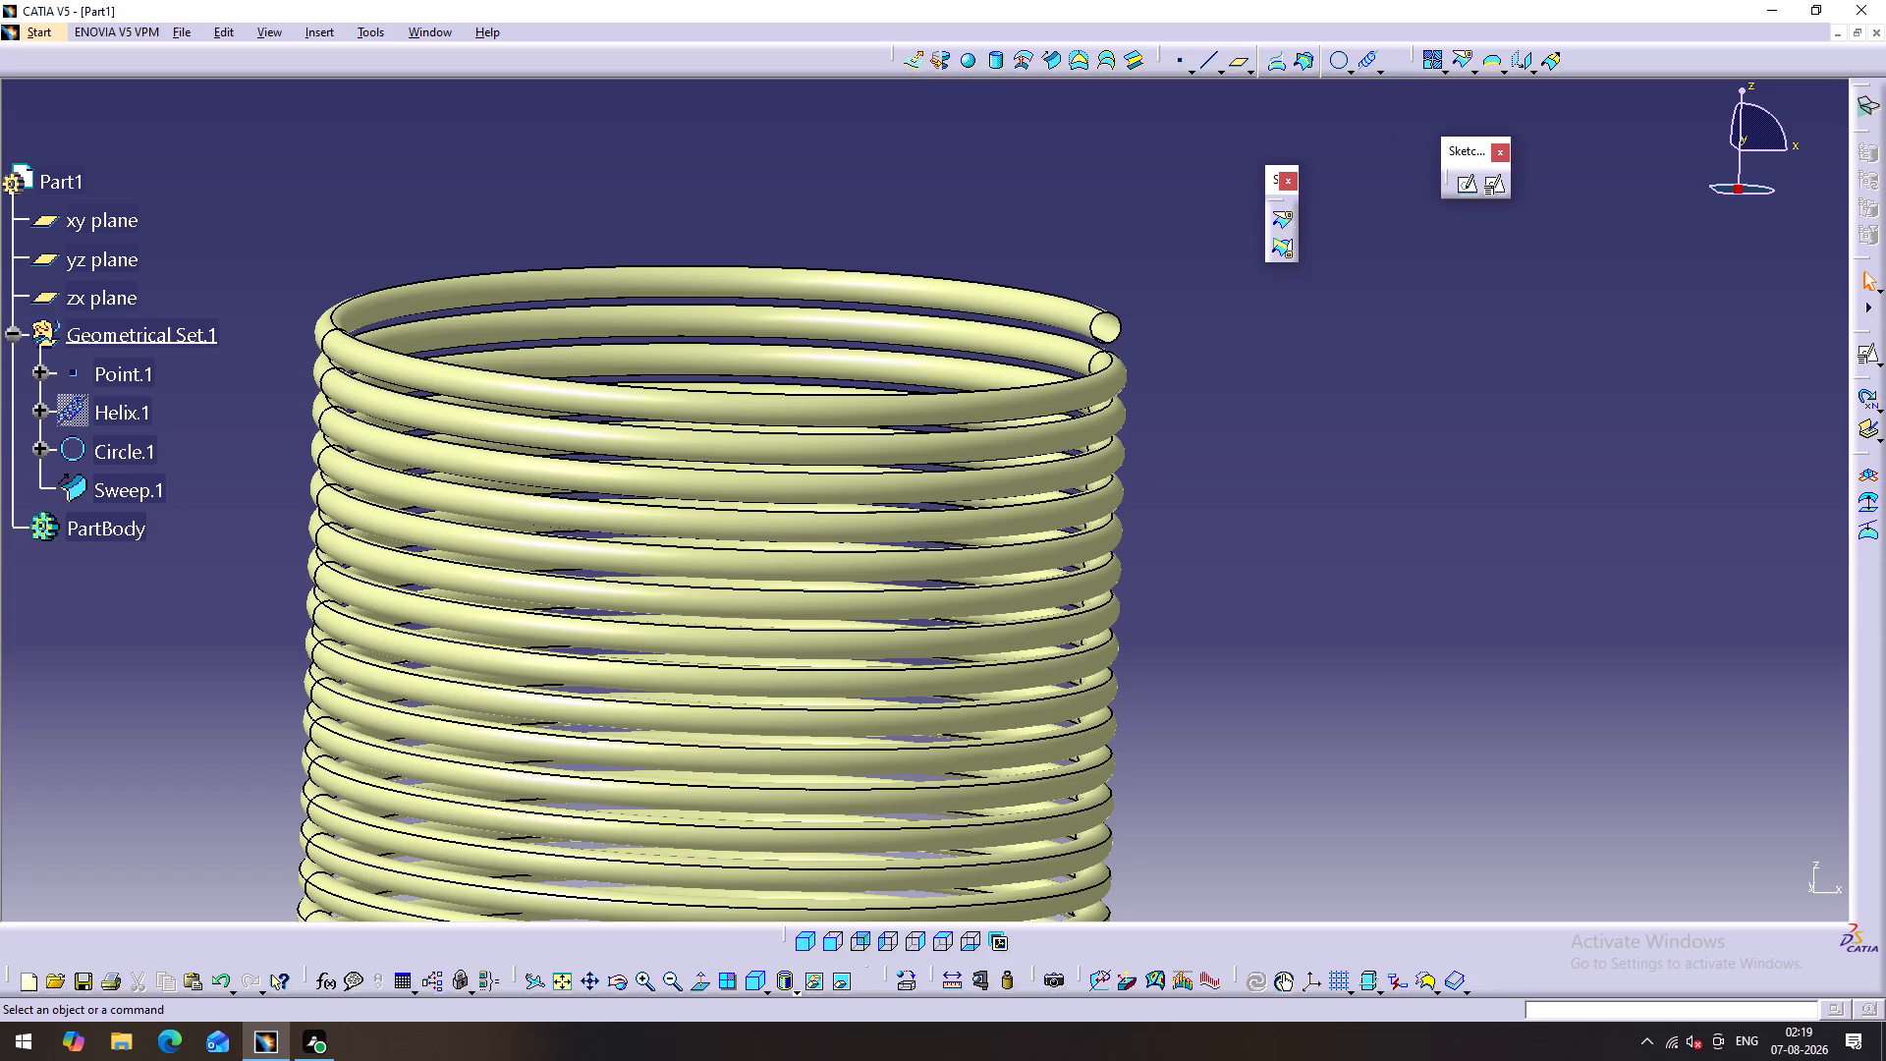
Show the whole coil in the isometric view, fitted to the window.
left_click(803, 936)
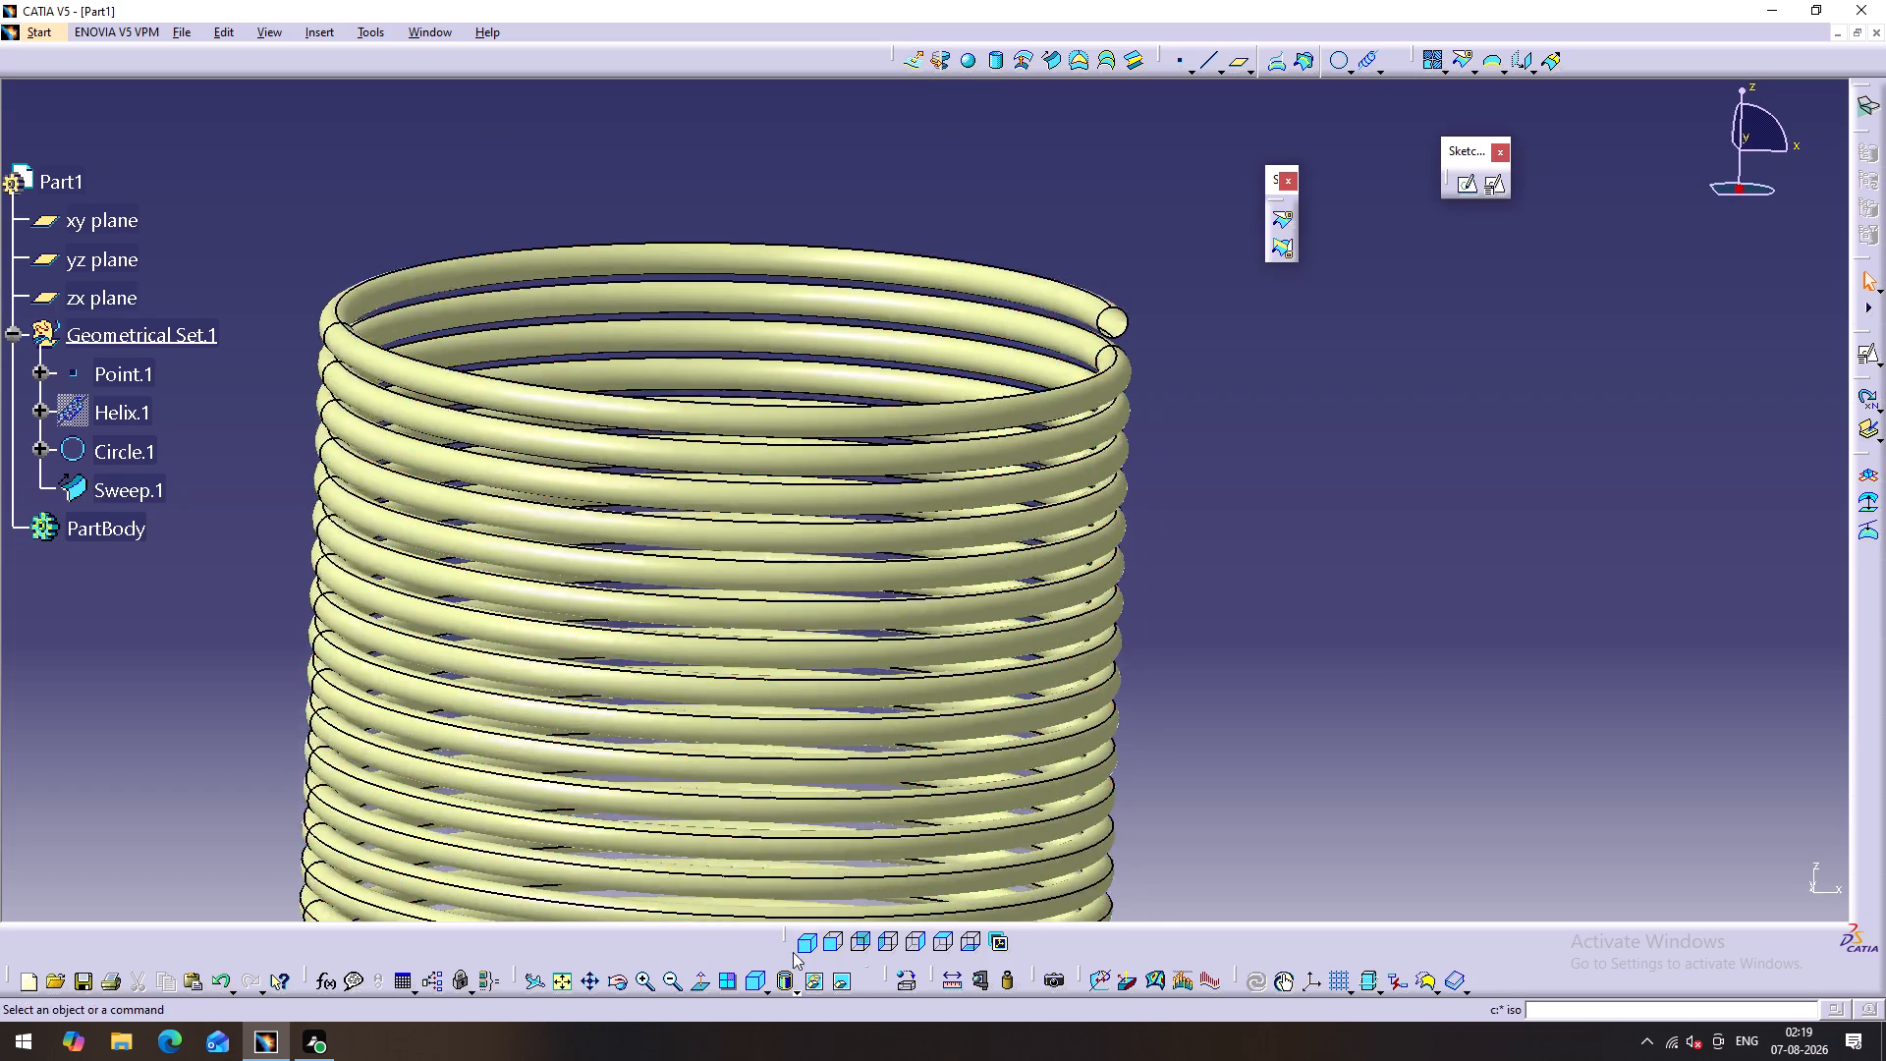
left_click(564, 983)
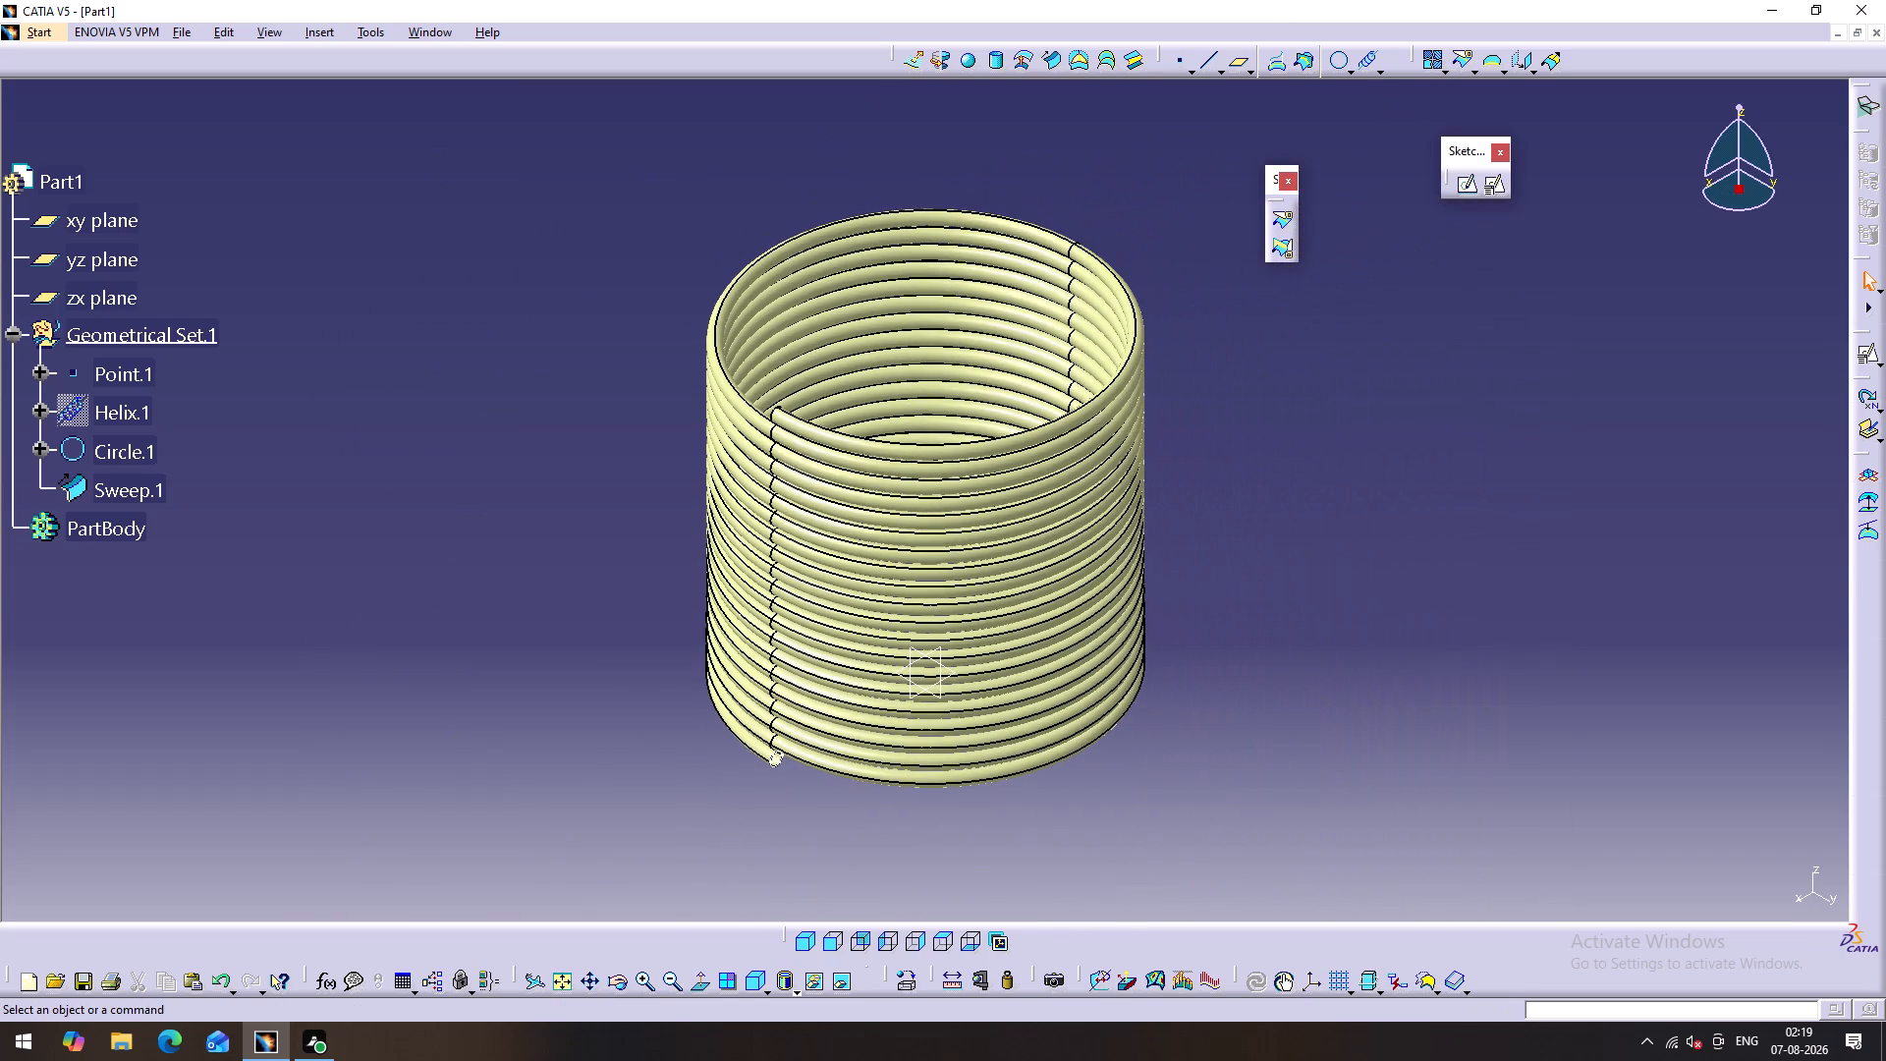
left_click(1381, 567)
left_click_drag(1316, 747, 435, 263)
left_click(1680, 591)
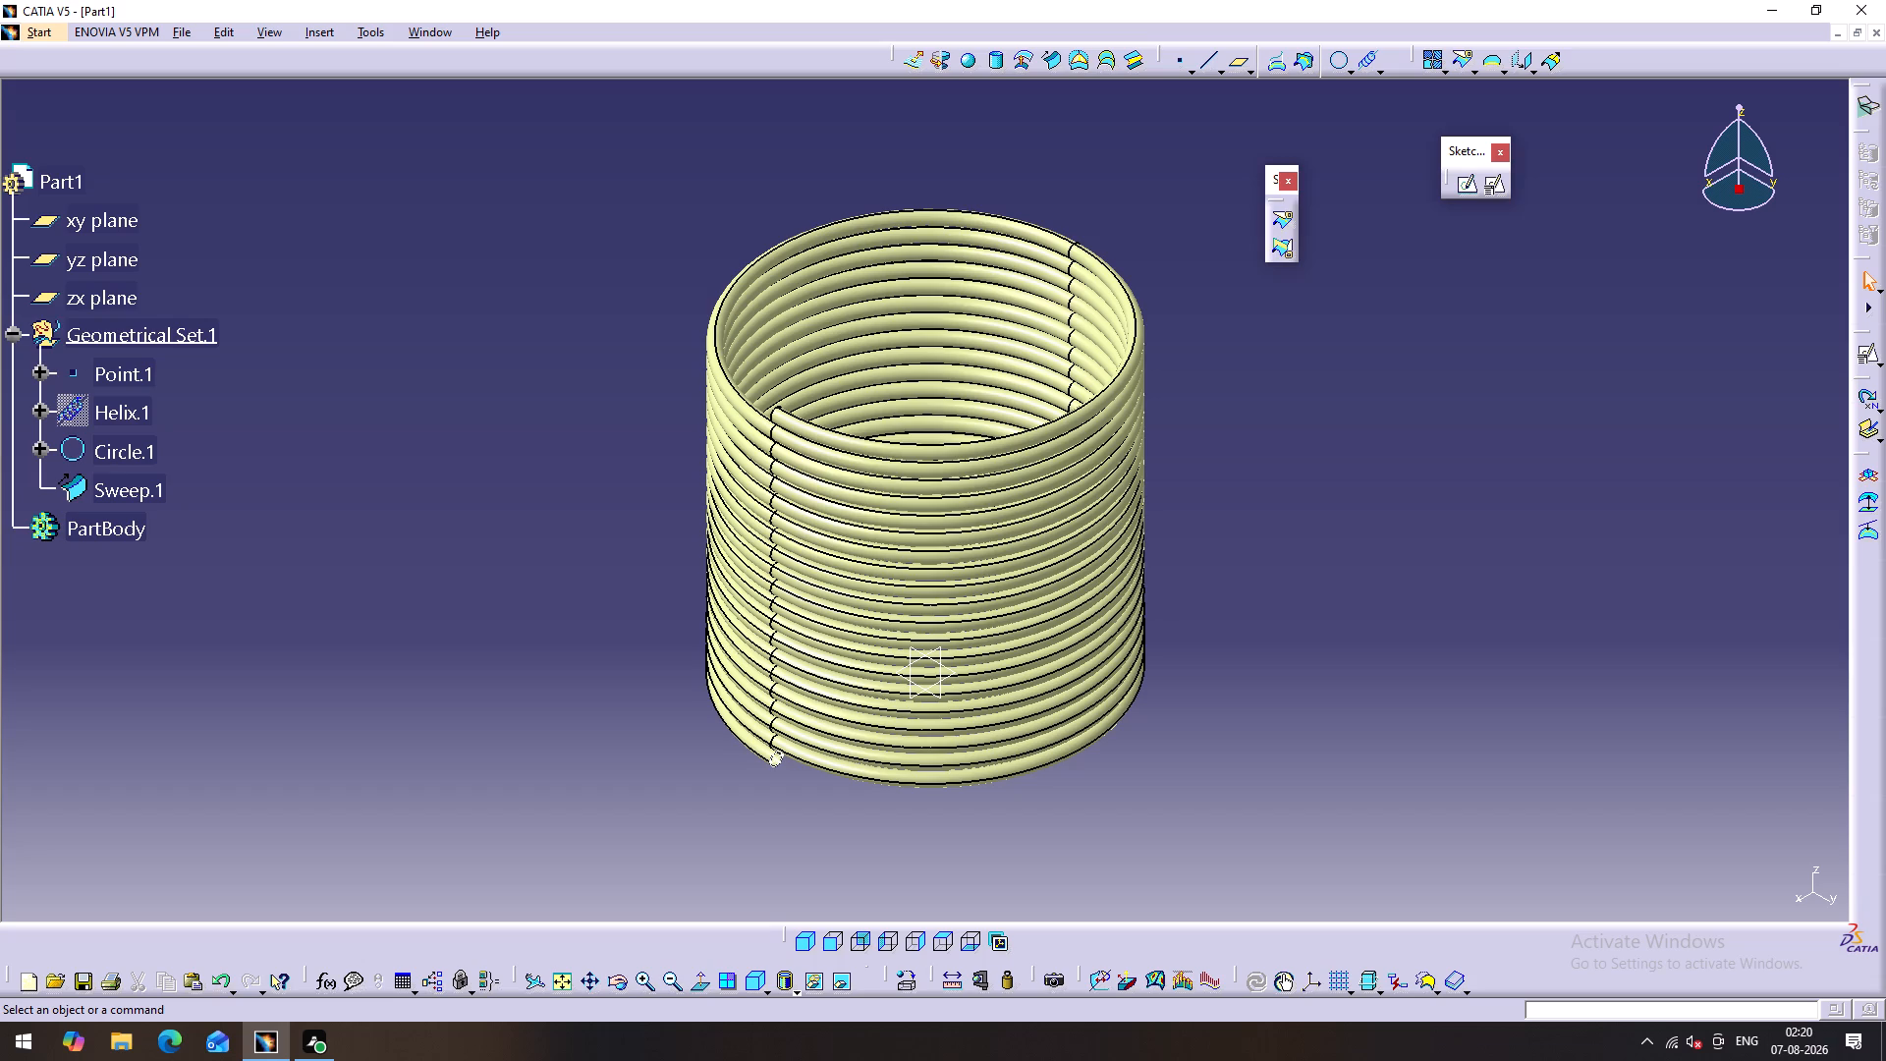
Inspect the finished coil from all sides, including its open top, its underside and both wire ends.
middle_click_drag(668, 781, 697, 738)
scroll(668, 781, "up", 1)
right_click_drag(668, 781, 697, 738)
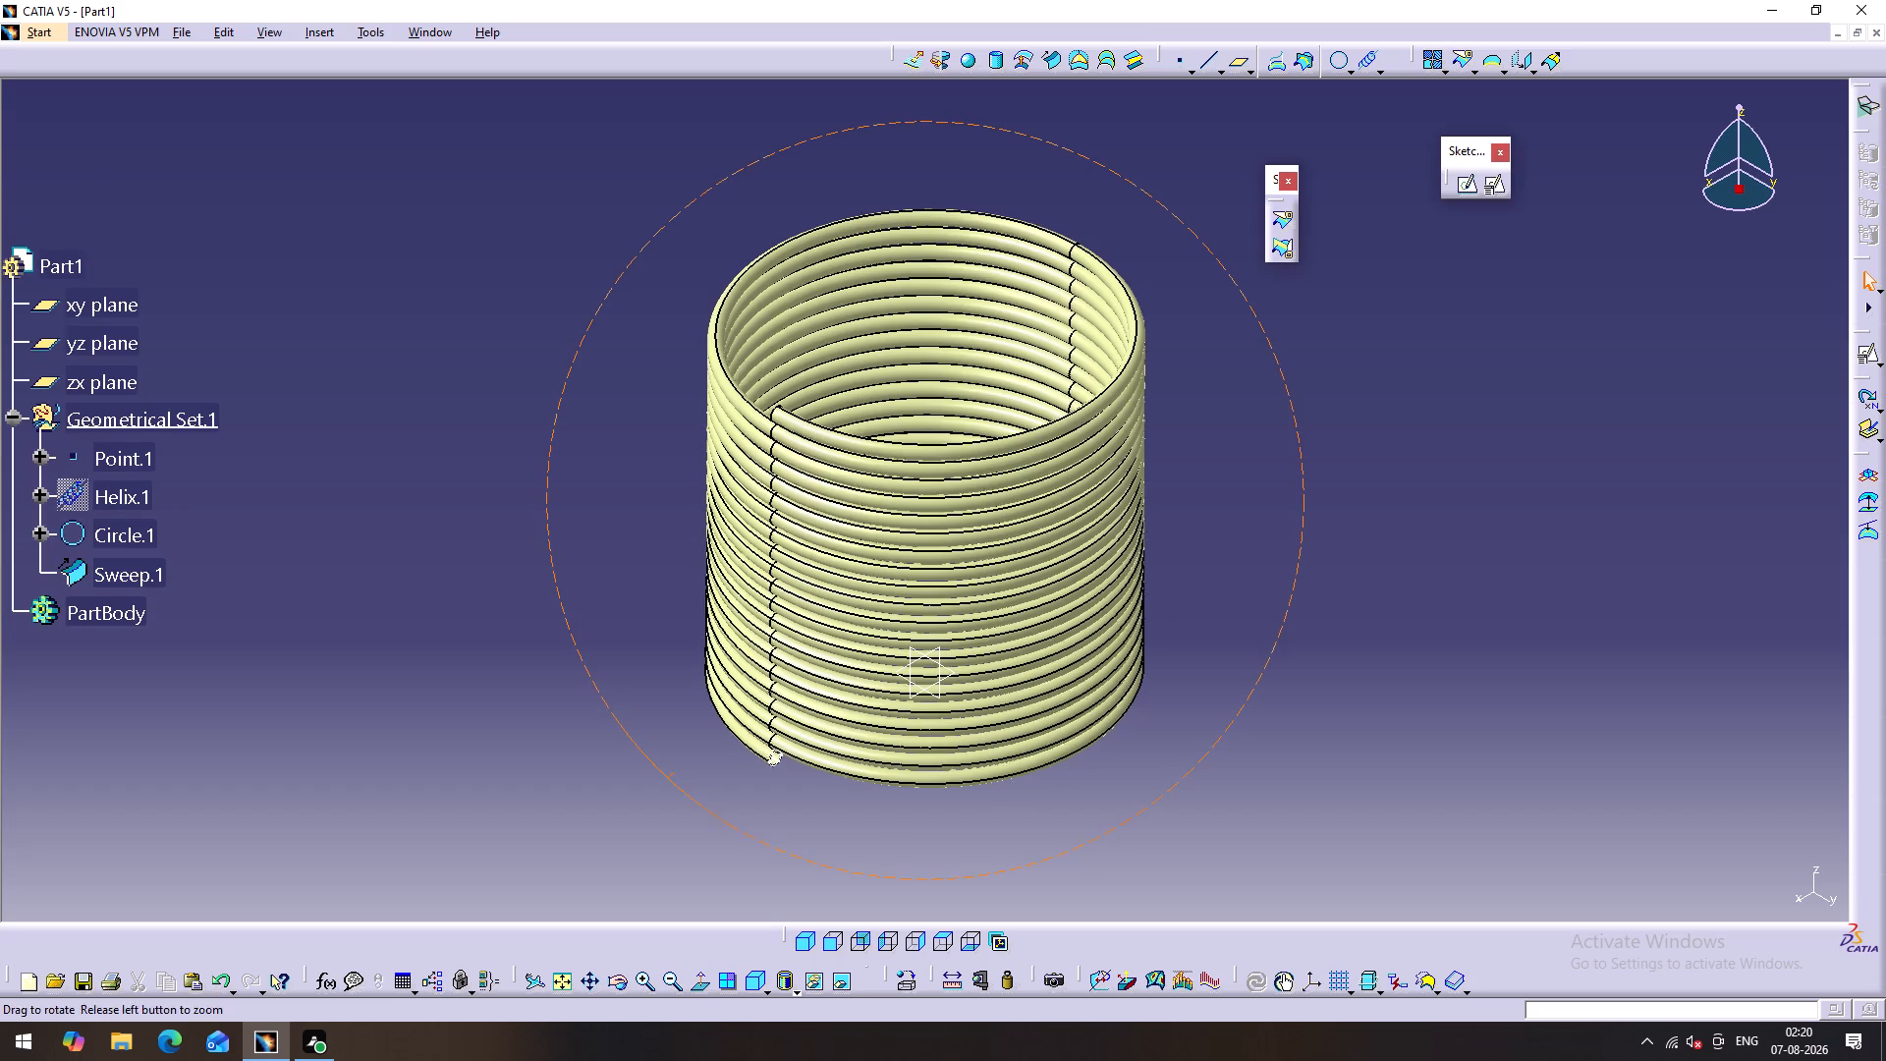
middle_click_drag(697, 738, 1079, 776)
right_click_drag(697, 738, 1079, 776)
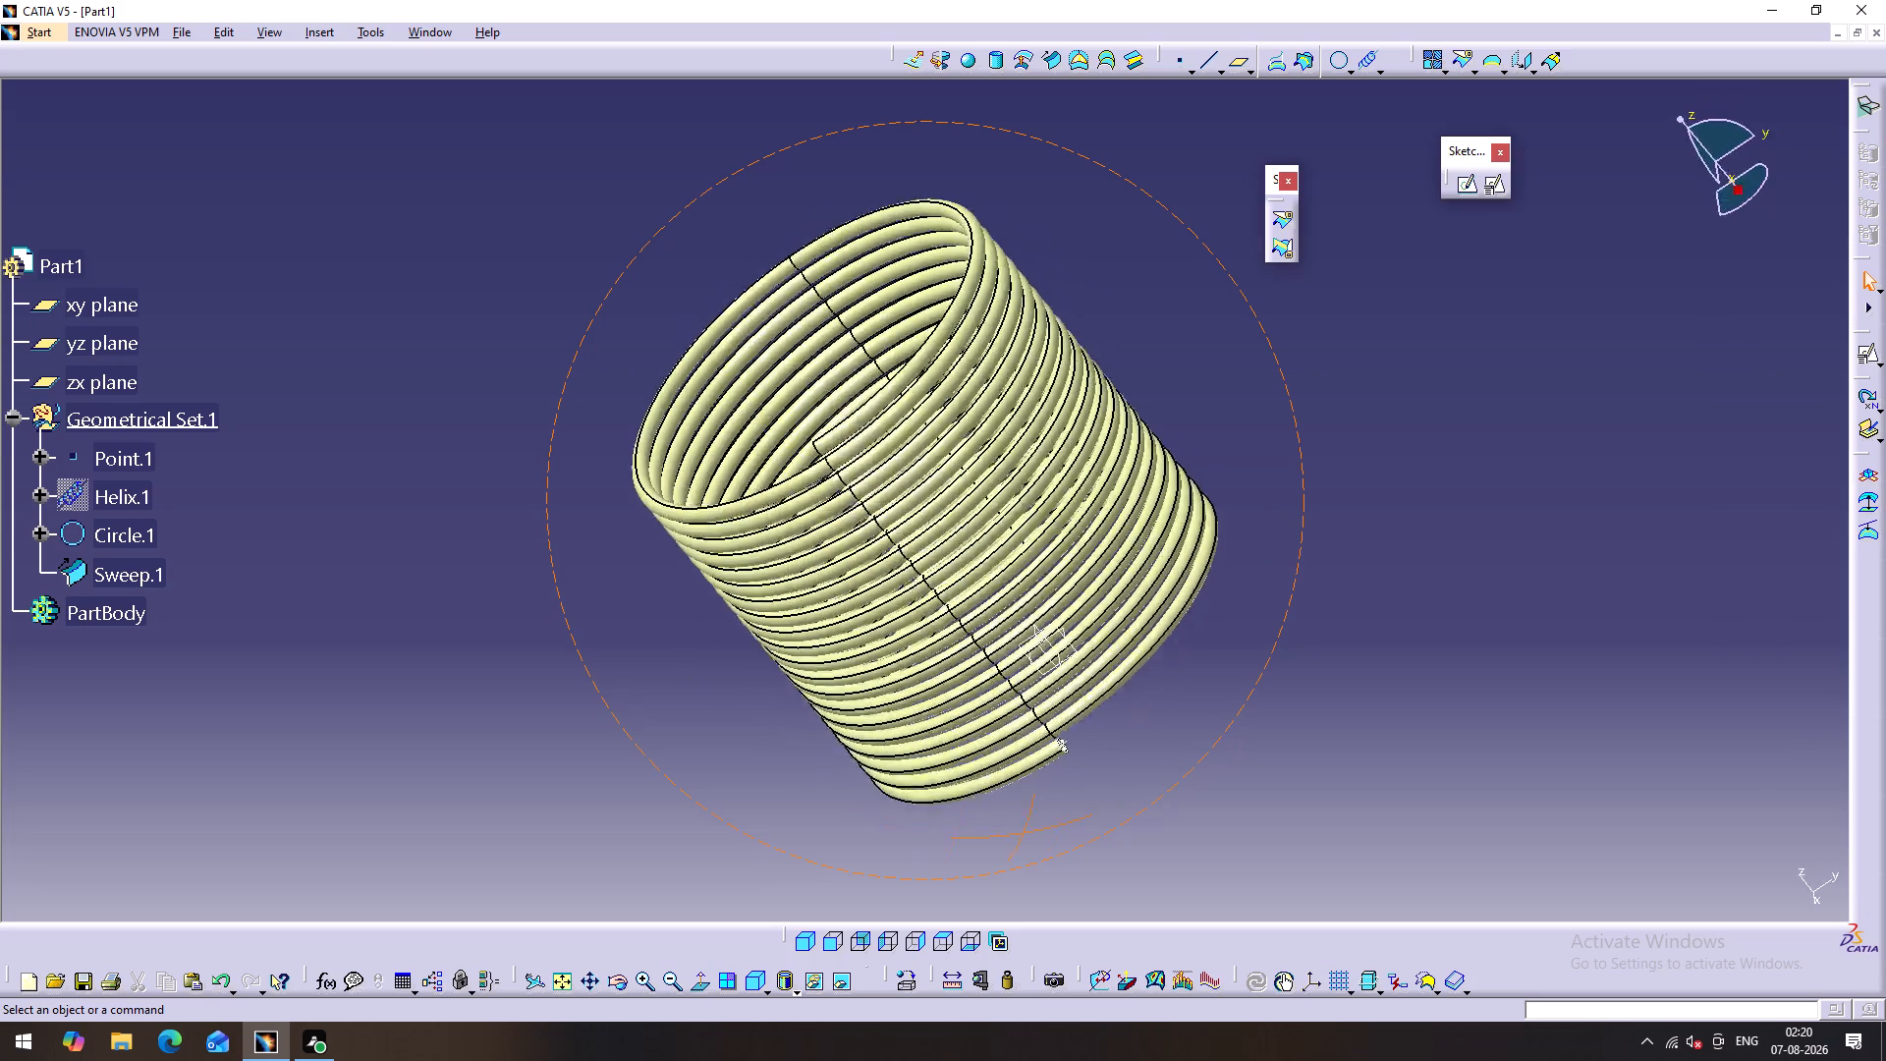
right_click_drag(1079, 776, 975, 740)
middle_click_drag(1079, 776, 980, 742)
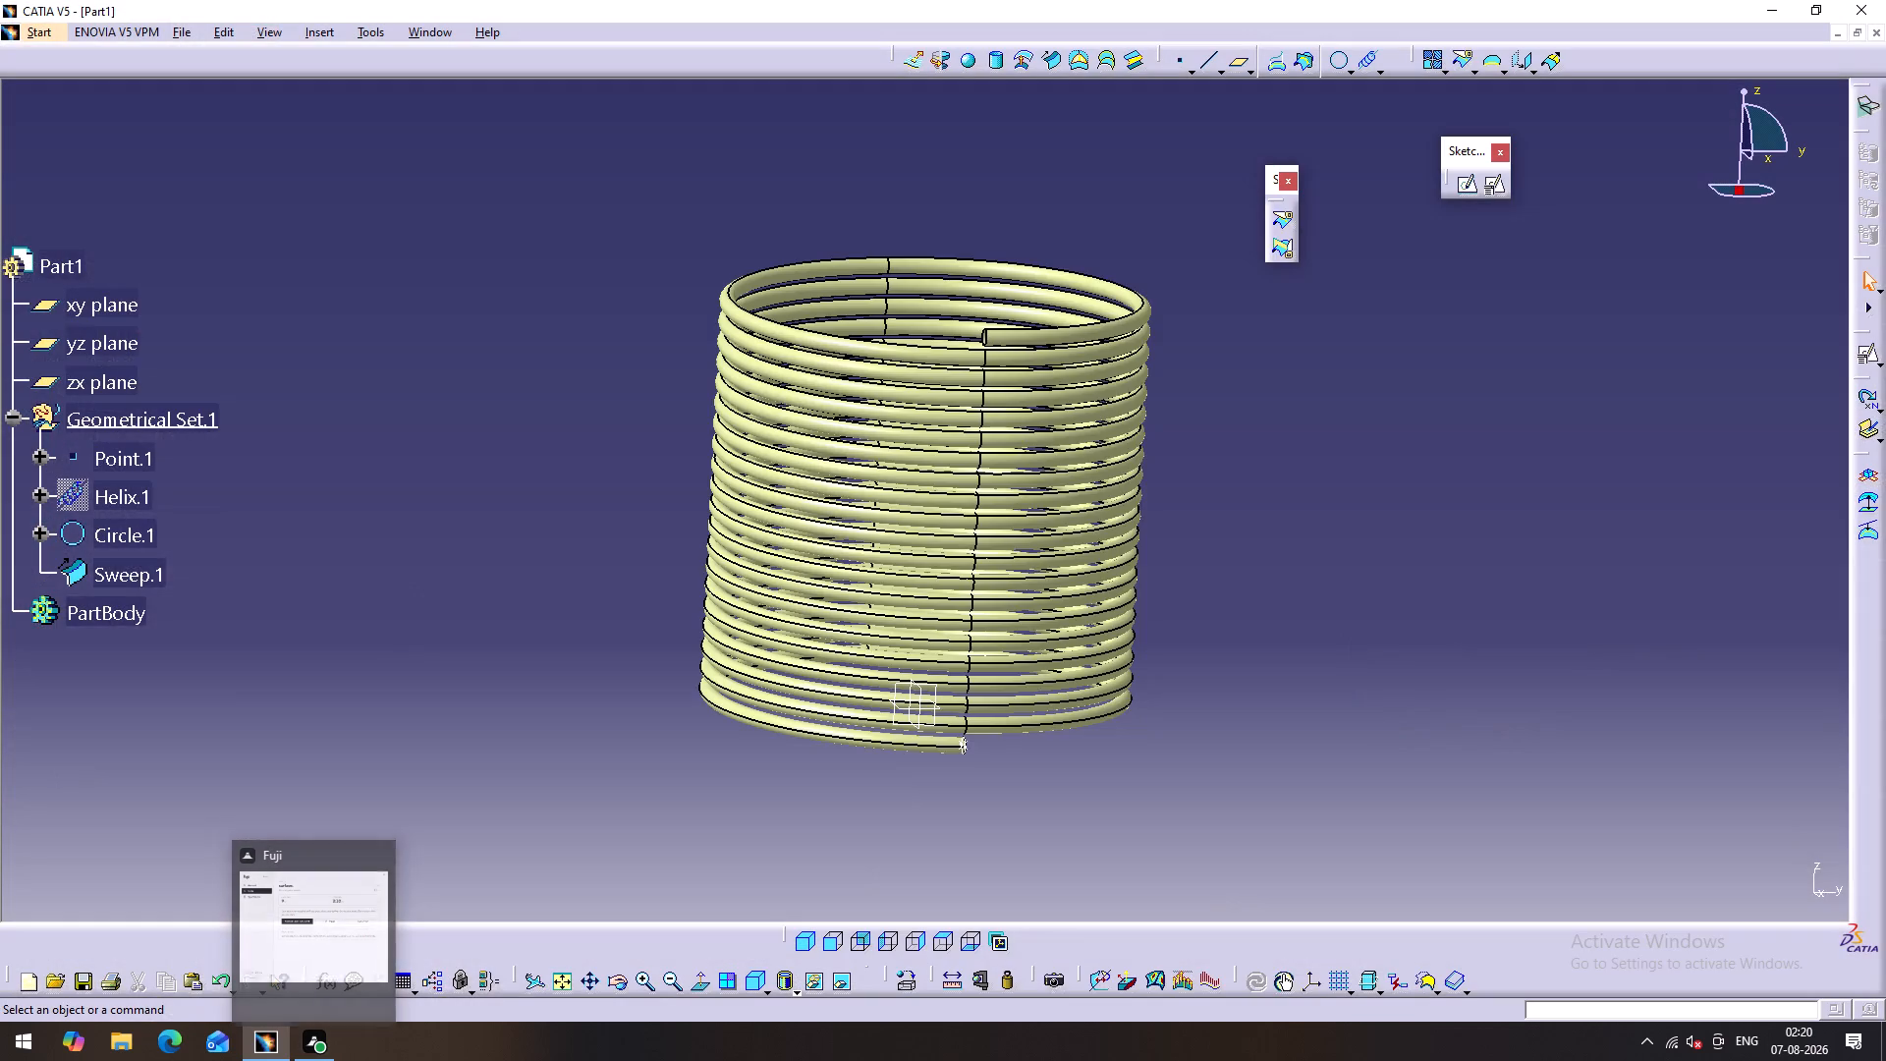
middle_click_drag(1166, 825, 1248, 551)
right_click_drag(1205, 829, 1248, 551)
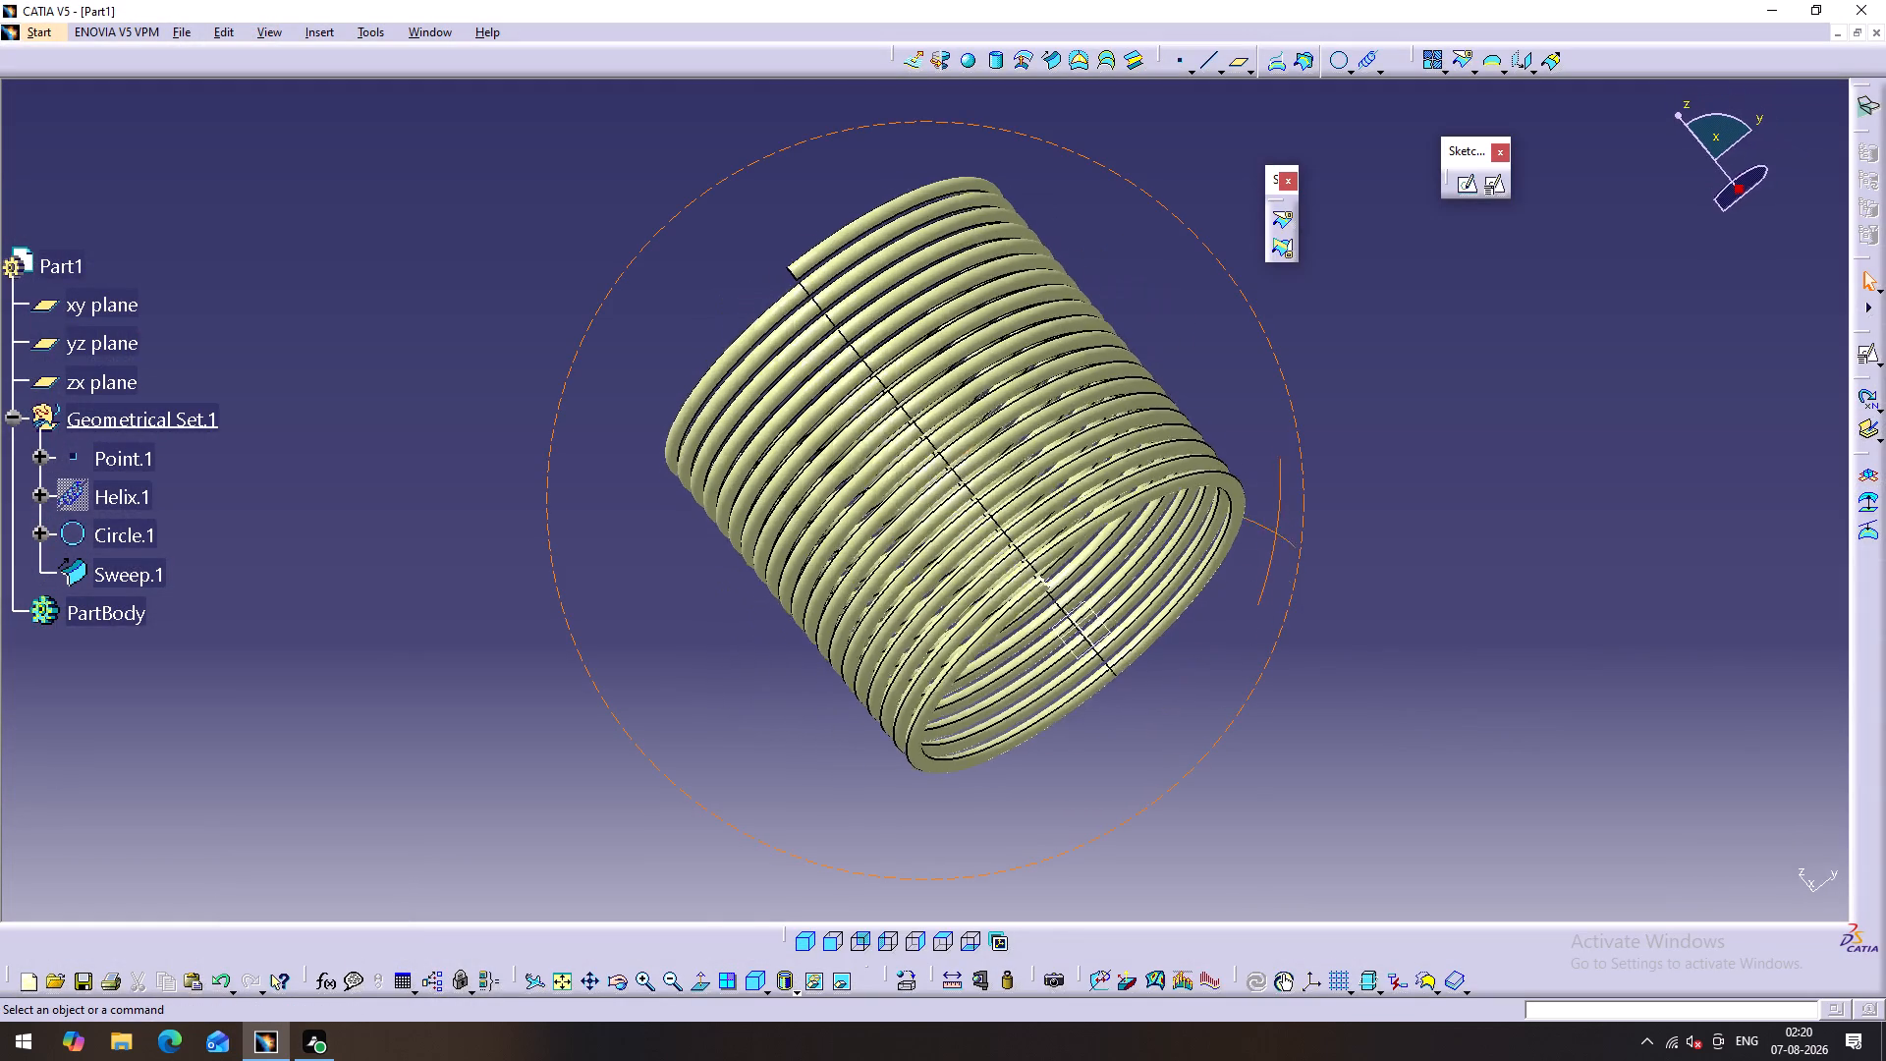
middle_click_drag(1248, 551, 822, 593)
right_click_drag(1248, 551, 822, 593)
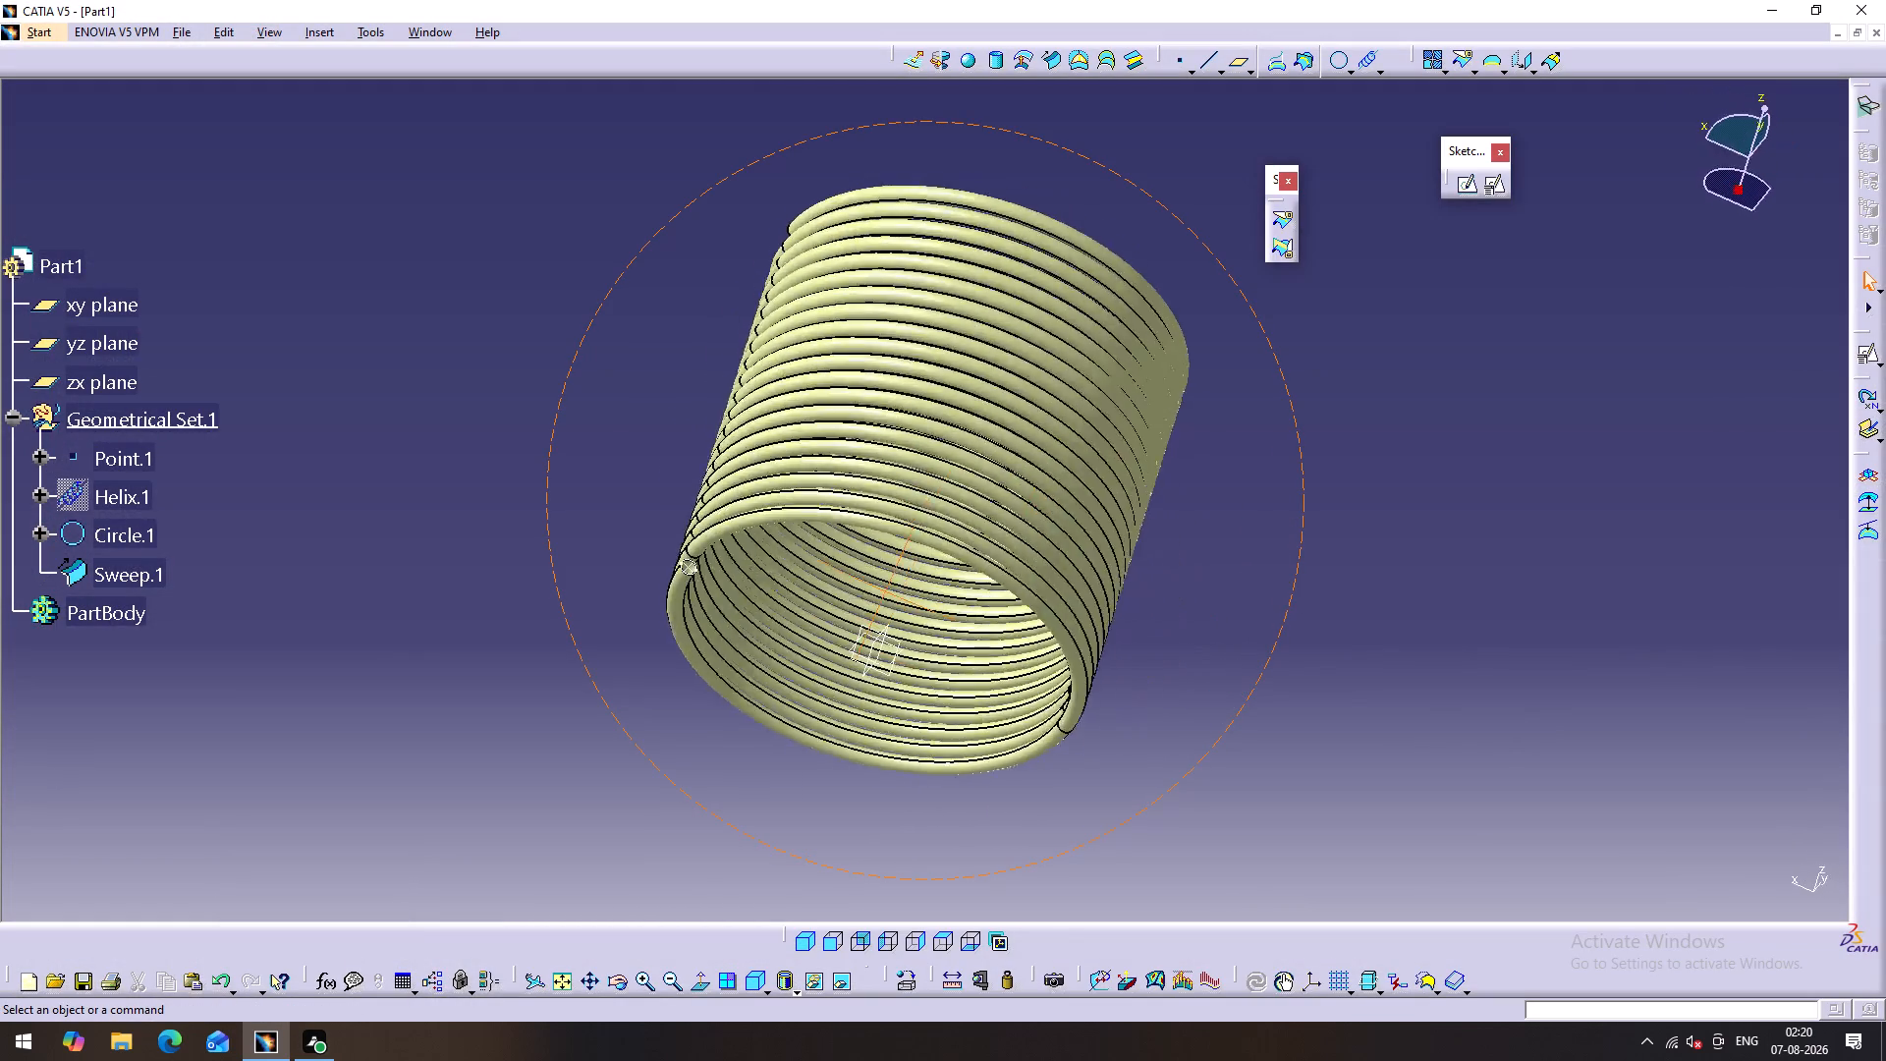
right_click_drag(822, 593, 1186, 815)
middle_click_drag(822, 593, 1186, 815)
middle_click_drag(527, 779, 690, 483)
right_click_drag(560, 742, 690, 483)
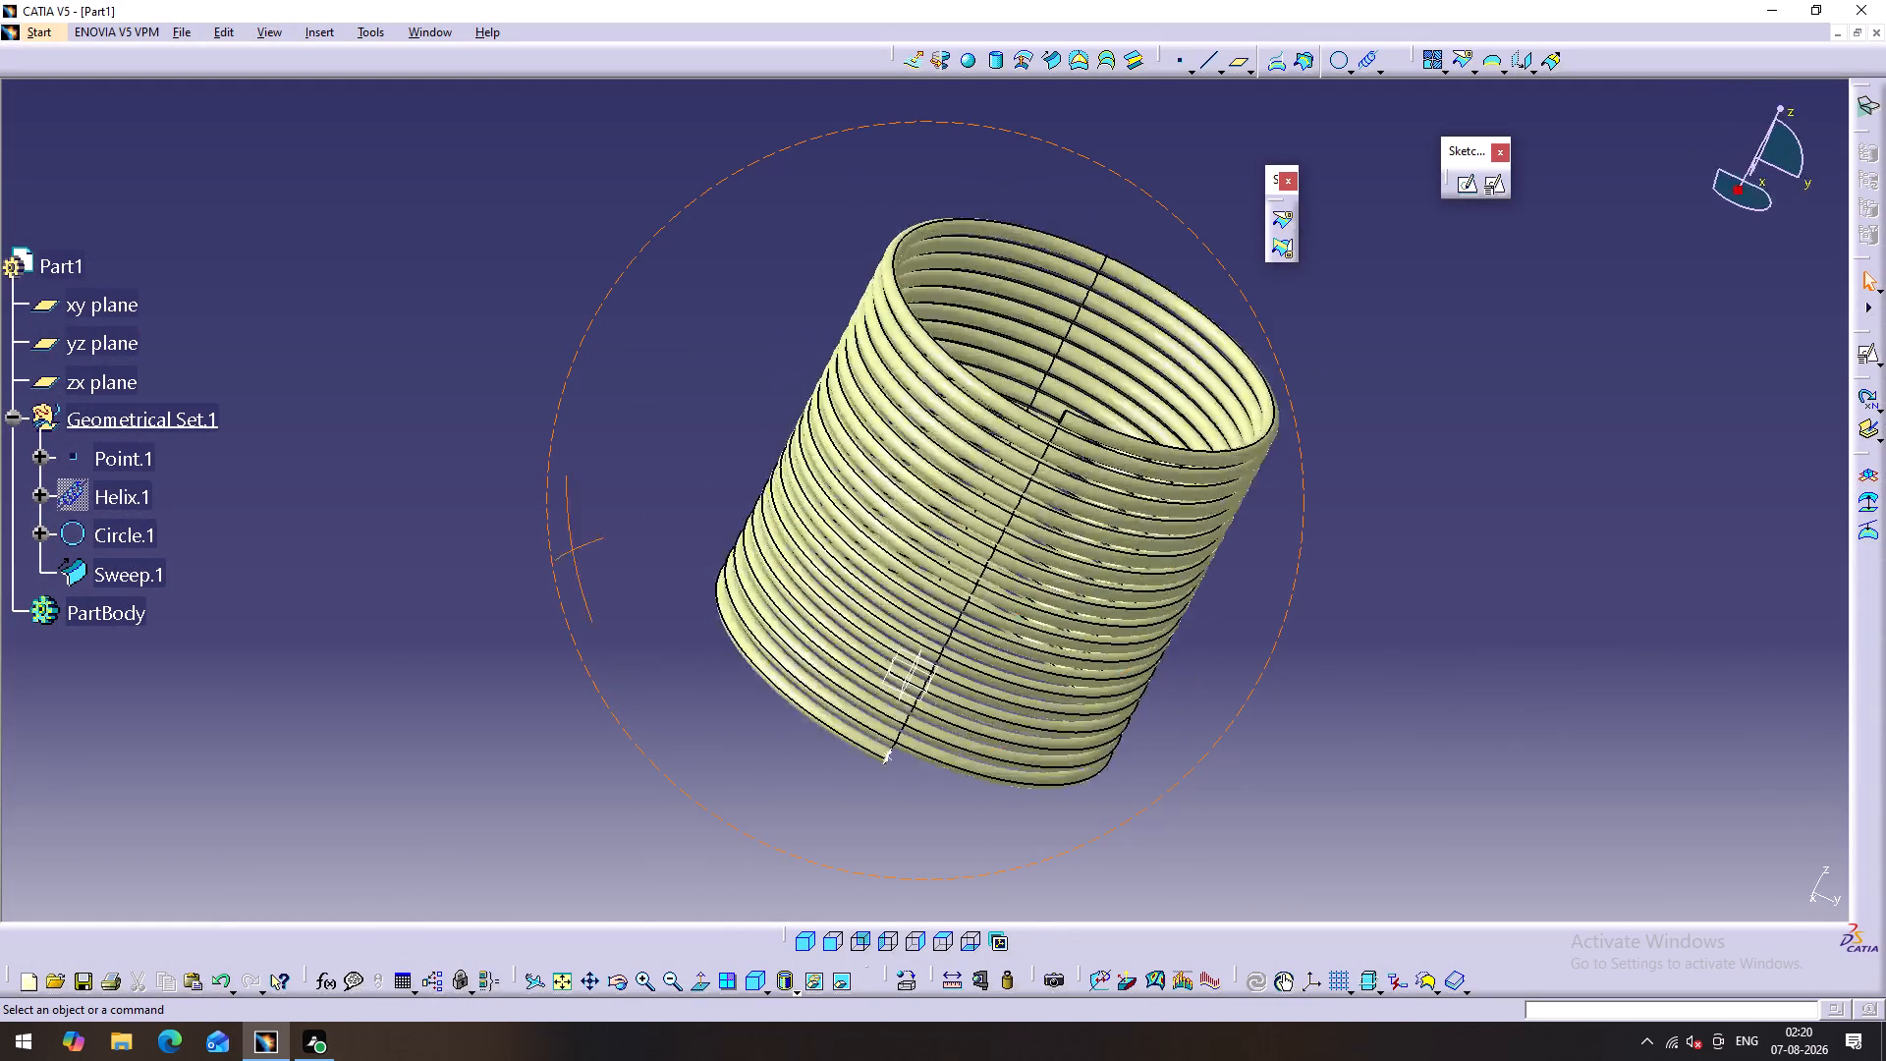
right_click_drag(690, 483, 552, 709)
middle_click_drag(690, 483, 553, 709)
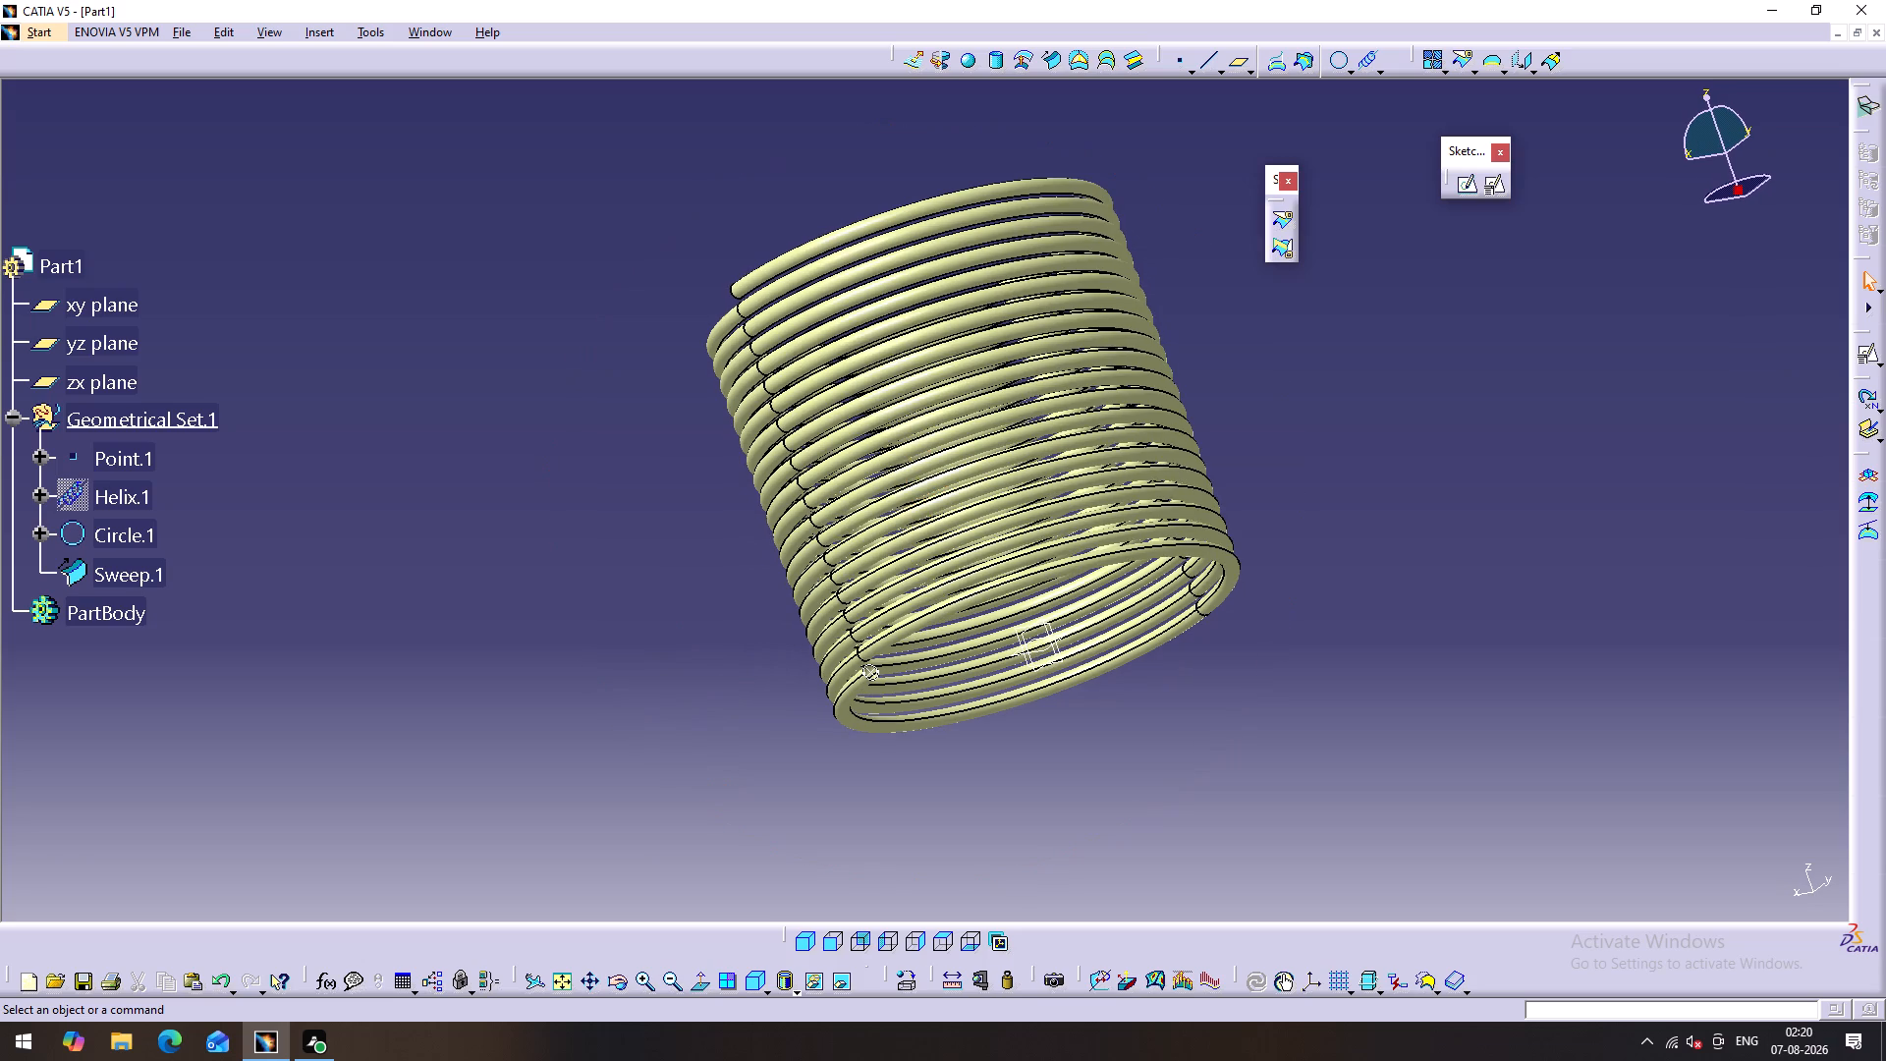
middle_click_drag(1410, 389, 711, 531)
right_click_drag(1410, 389, 711, 531)
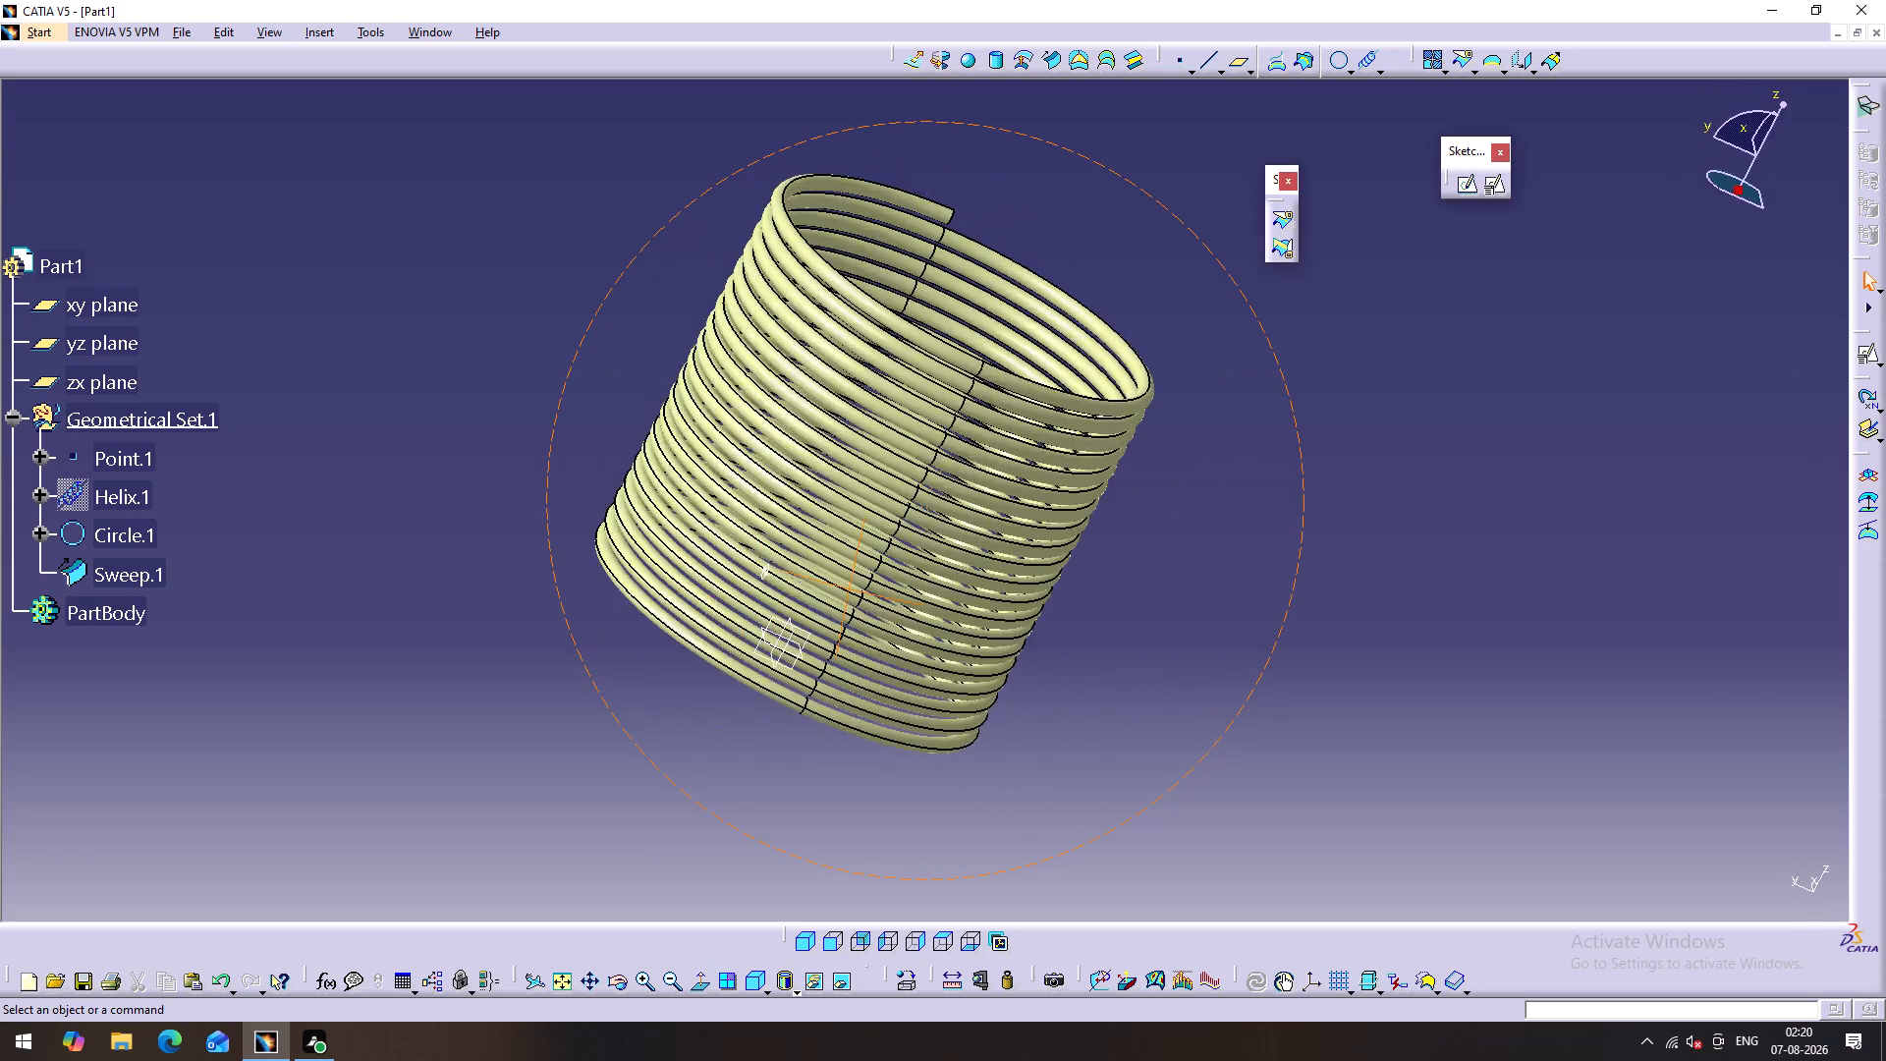
middle_click_drag(711, 531, 790, 686)
right_click_drag(711, 531, 790, 686)
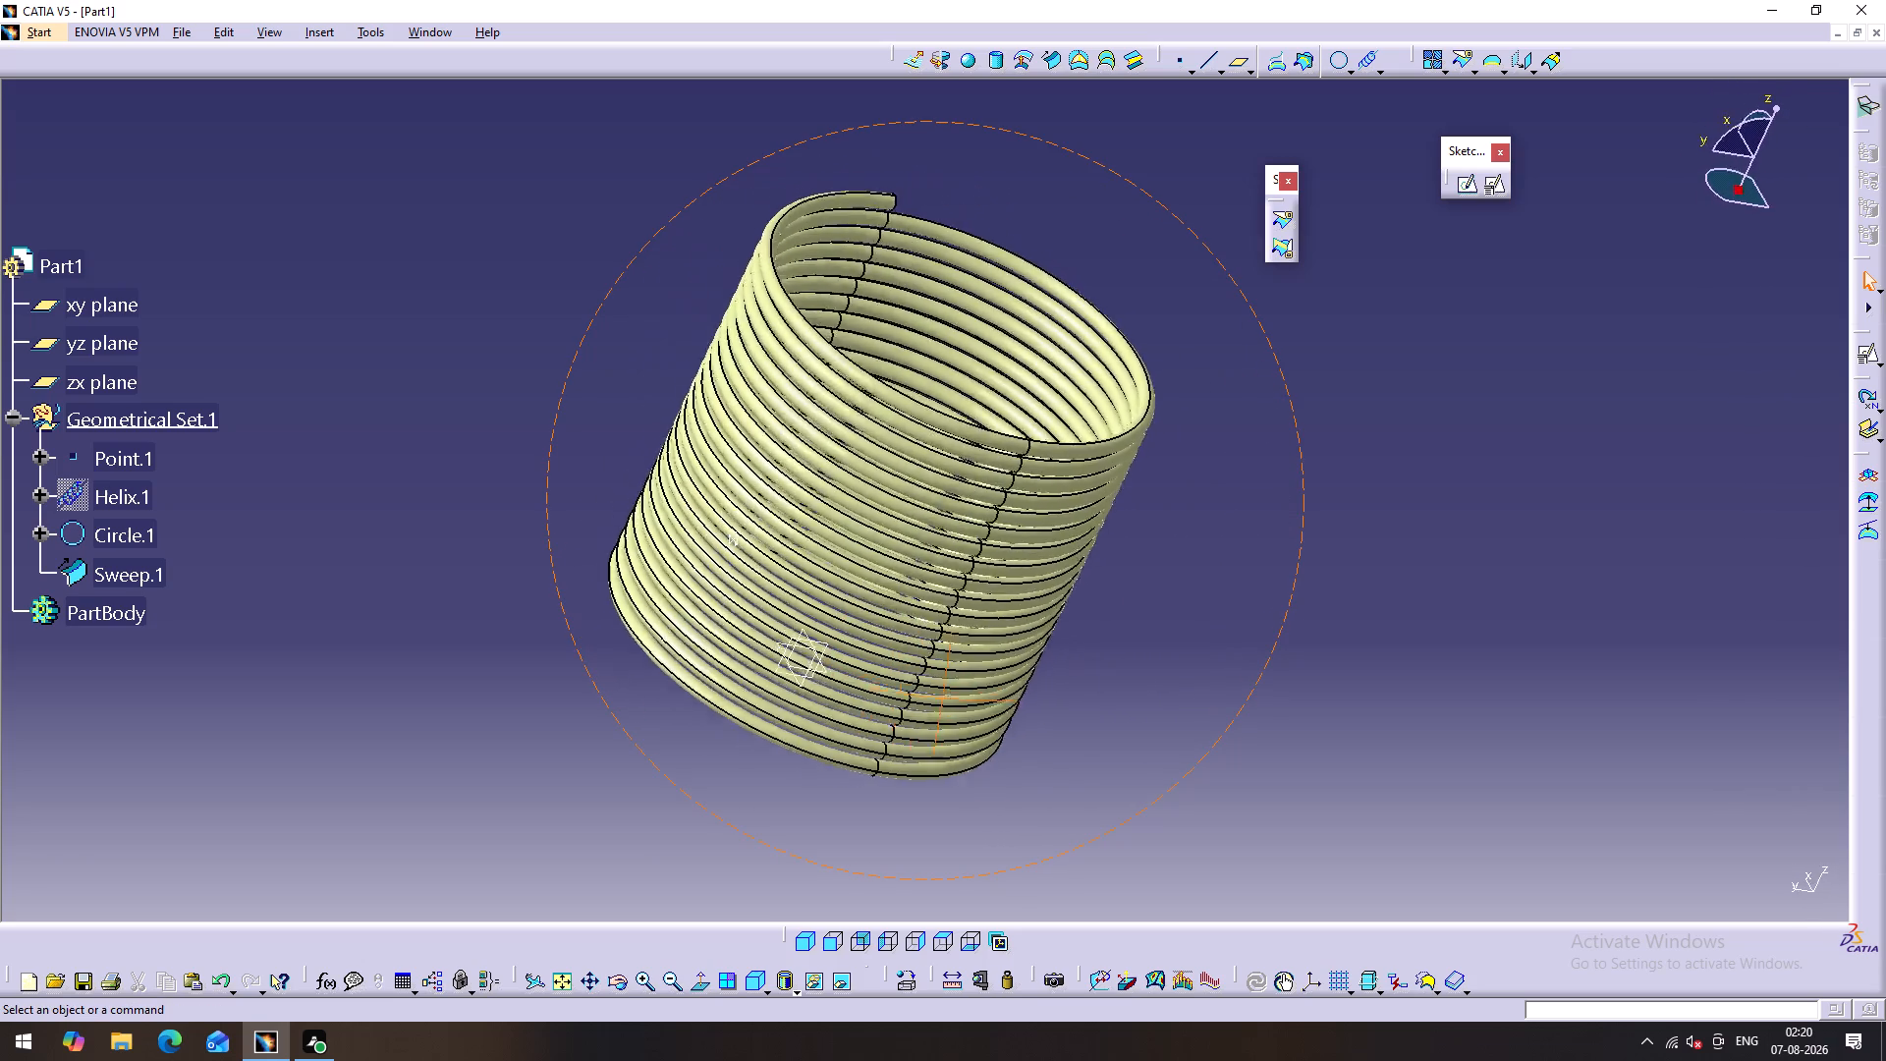
right_click_drag(790, 686, 1441, 595)
middle_click_drag(790, 686, 1441, 595)
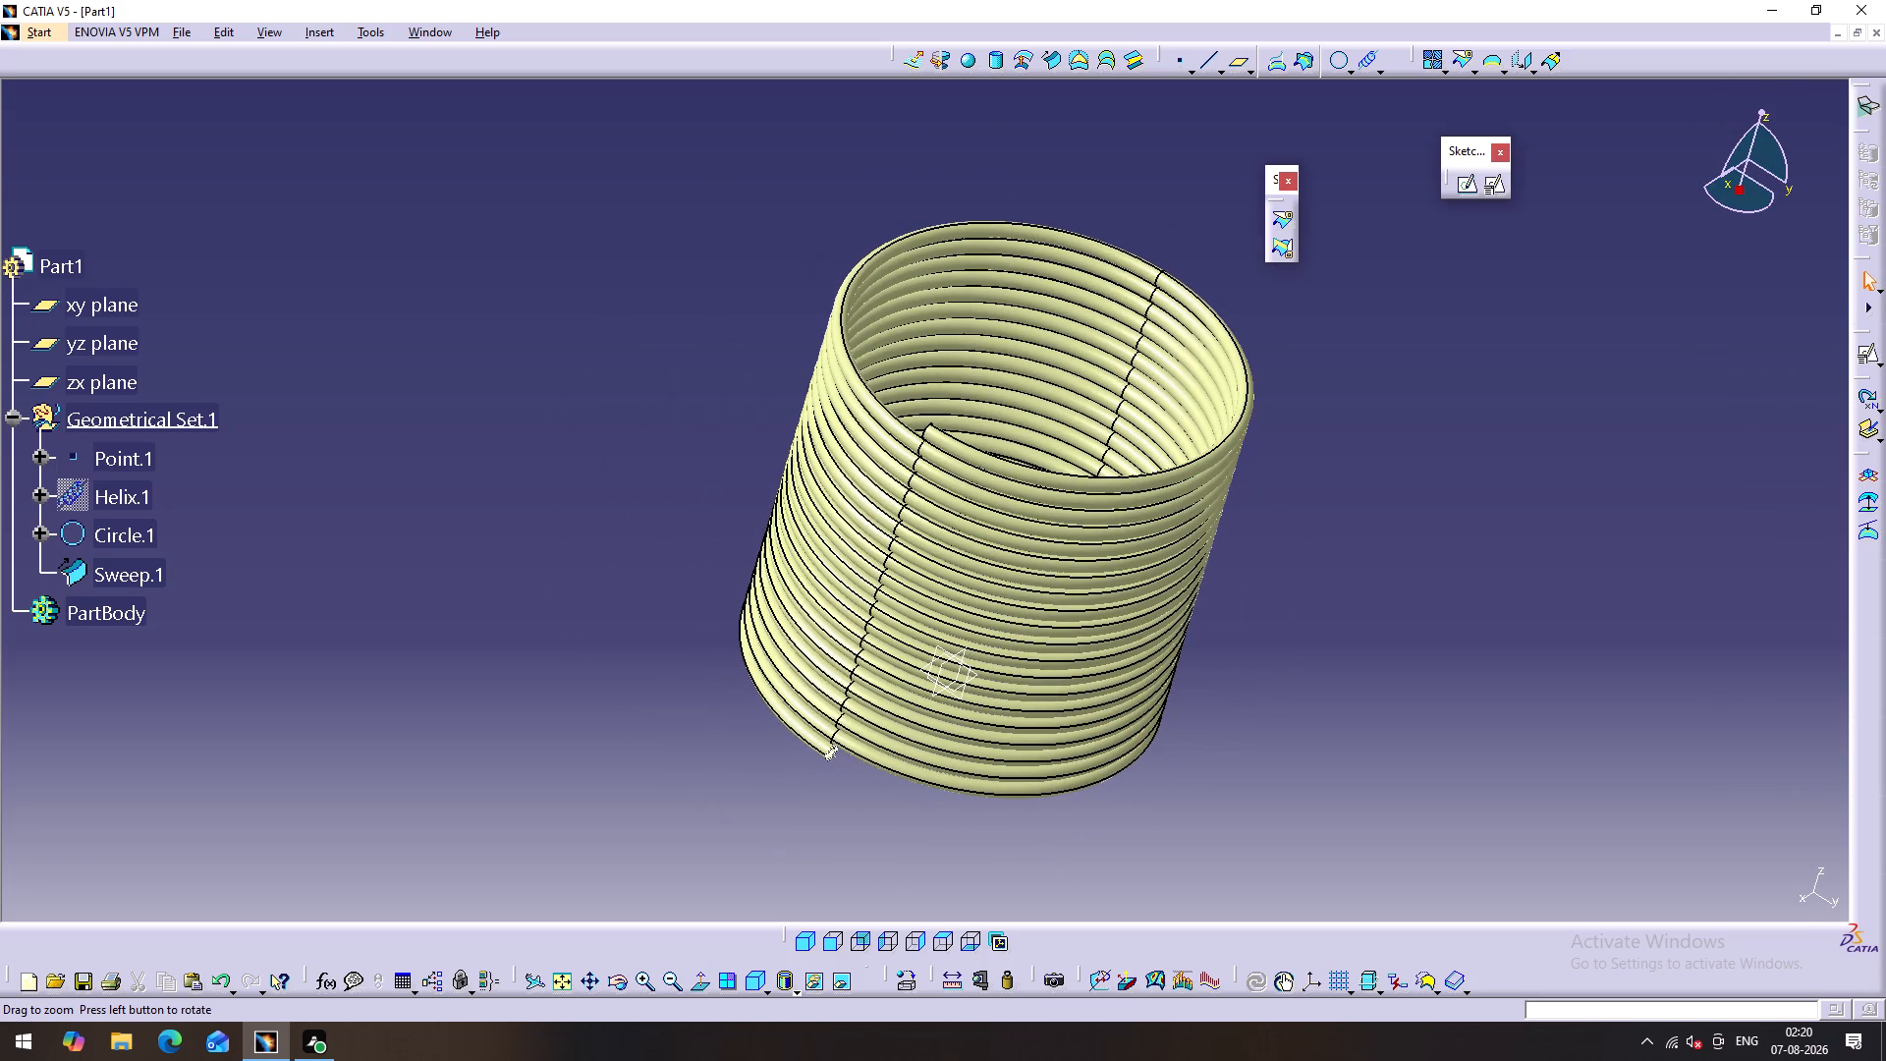
Create a new, empty part document.
key("ctrl+n")
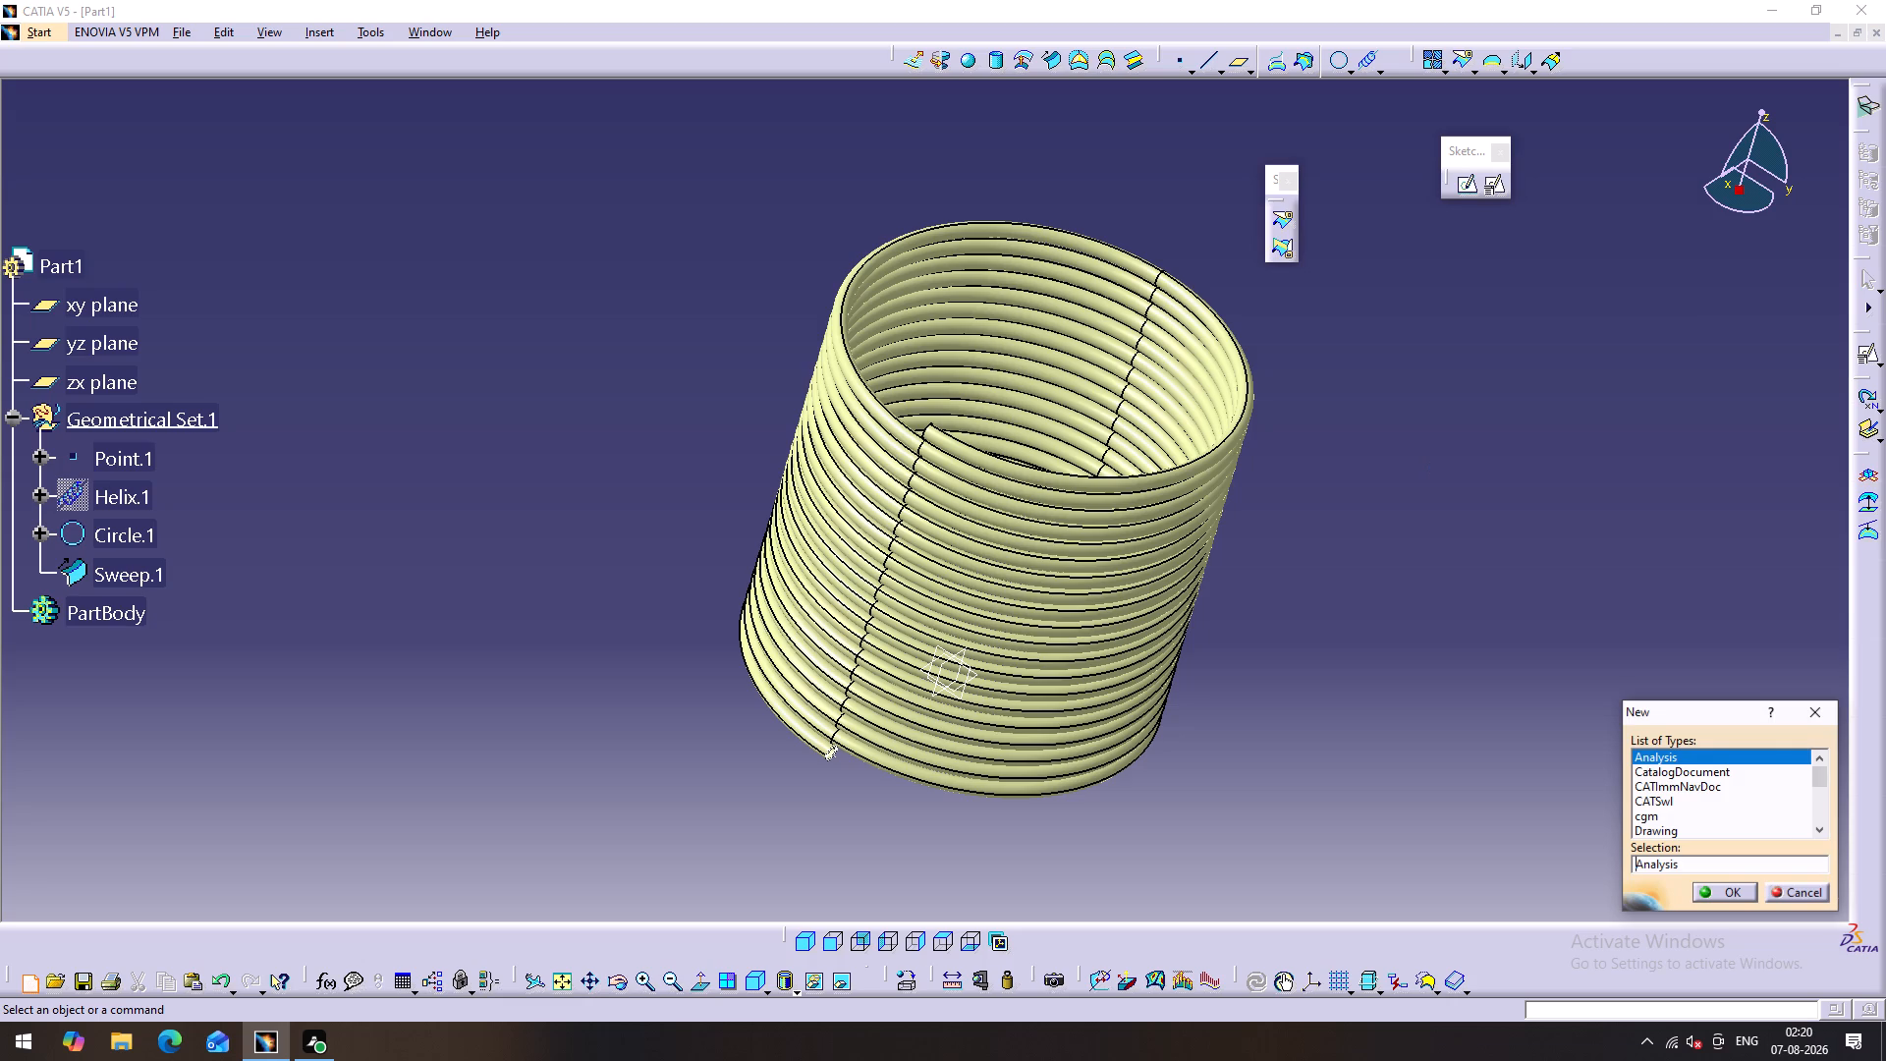
key("Down")
key("Return")
key("Return")
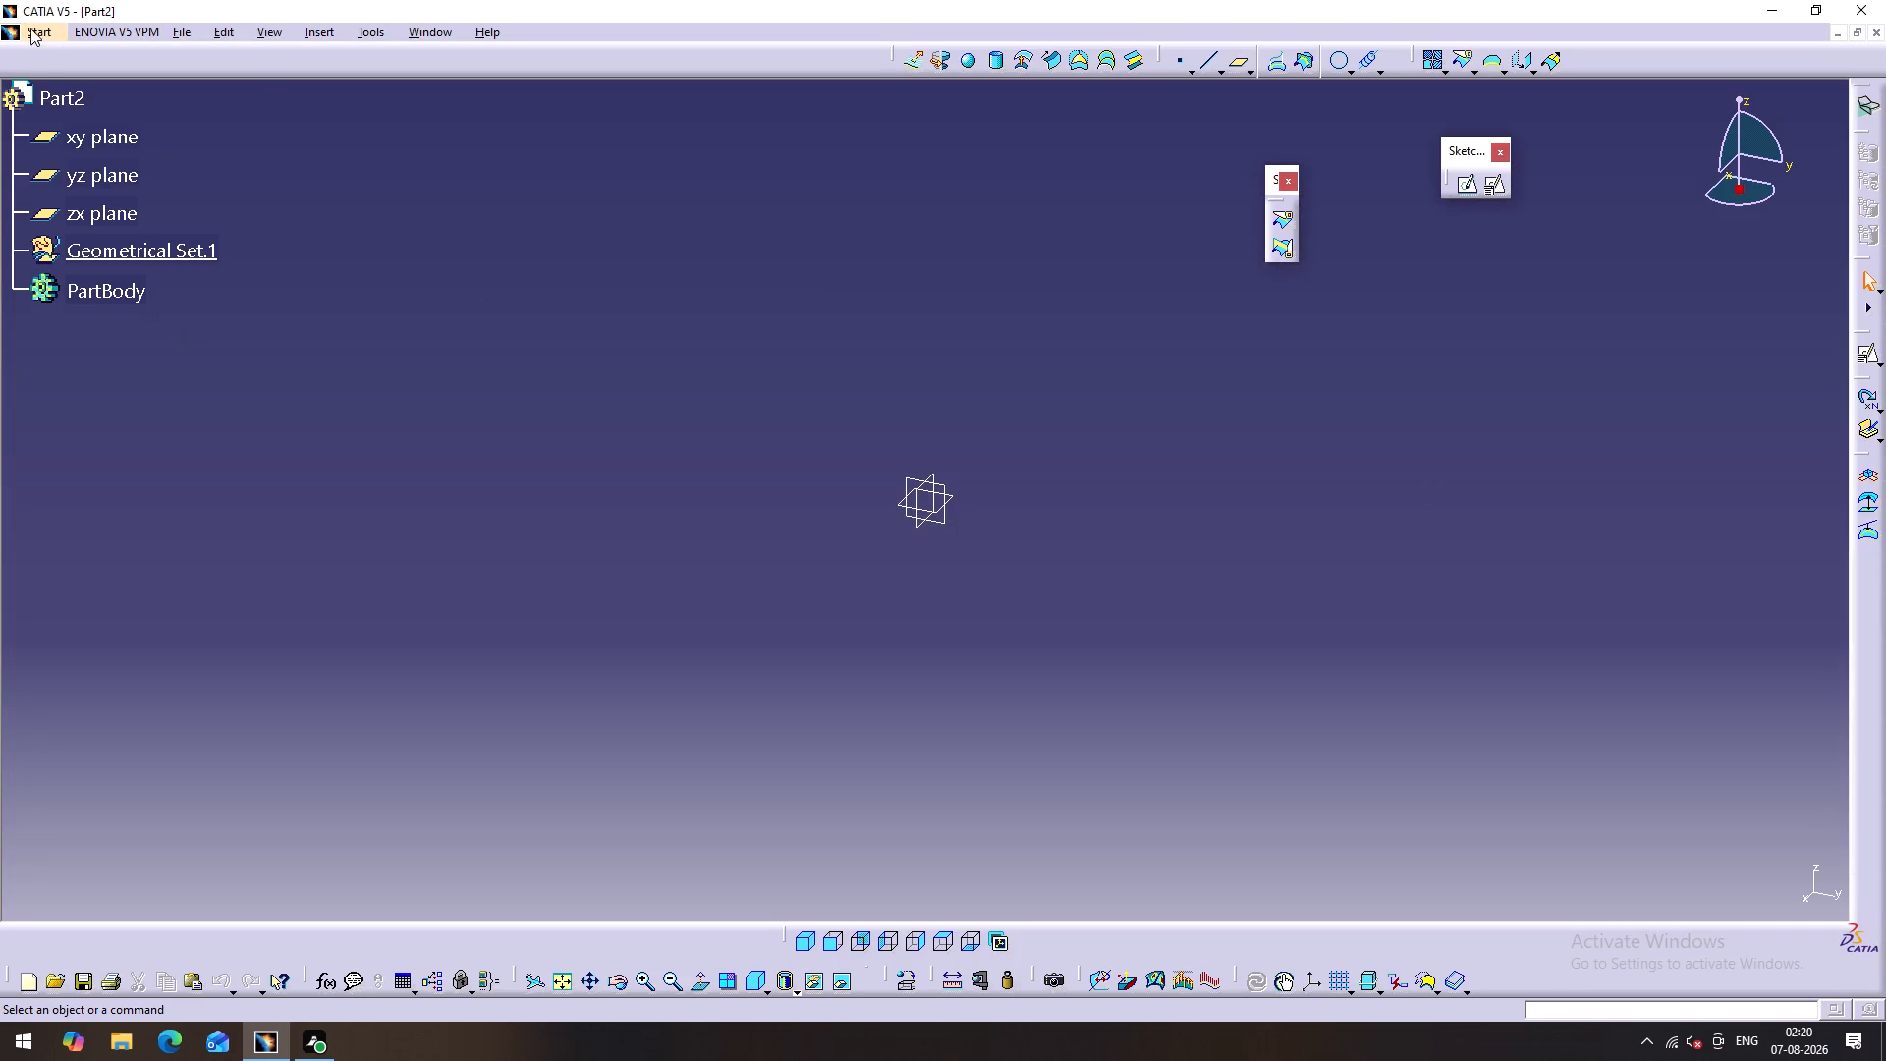
Switch the new part to the Part Design workbench.
left_click(41, 34)
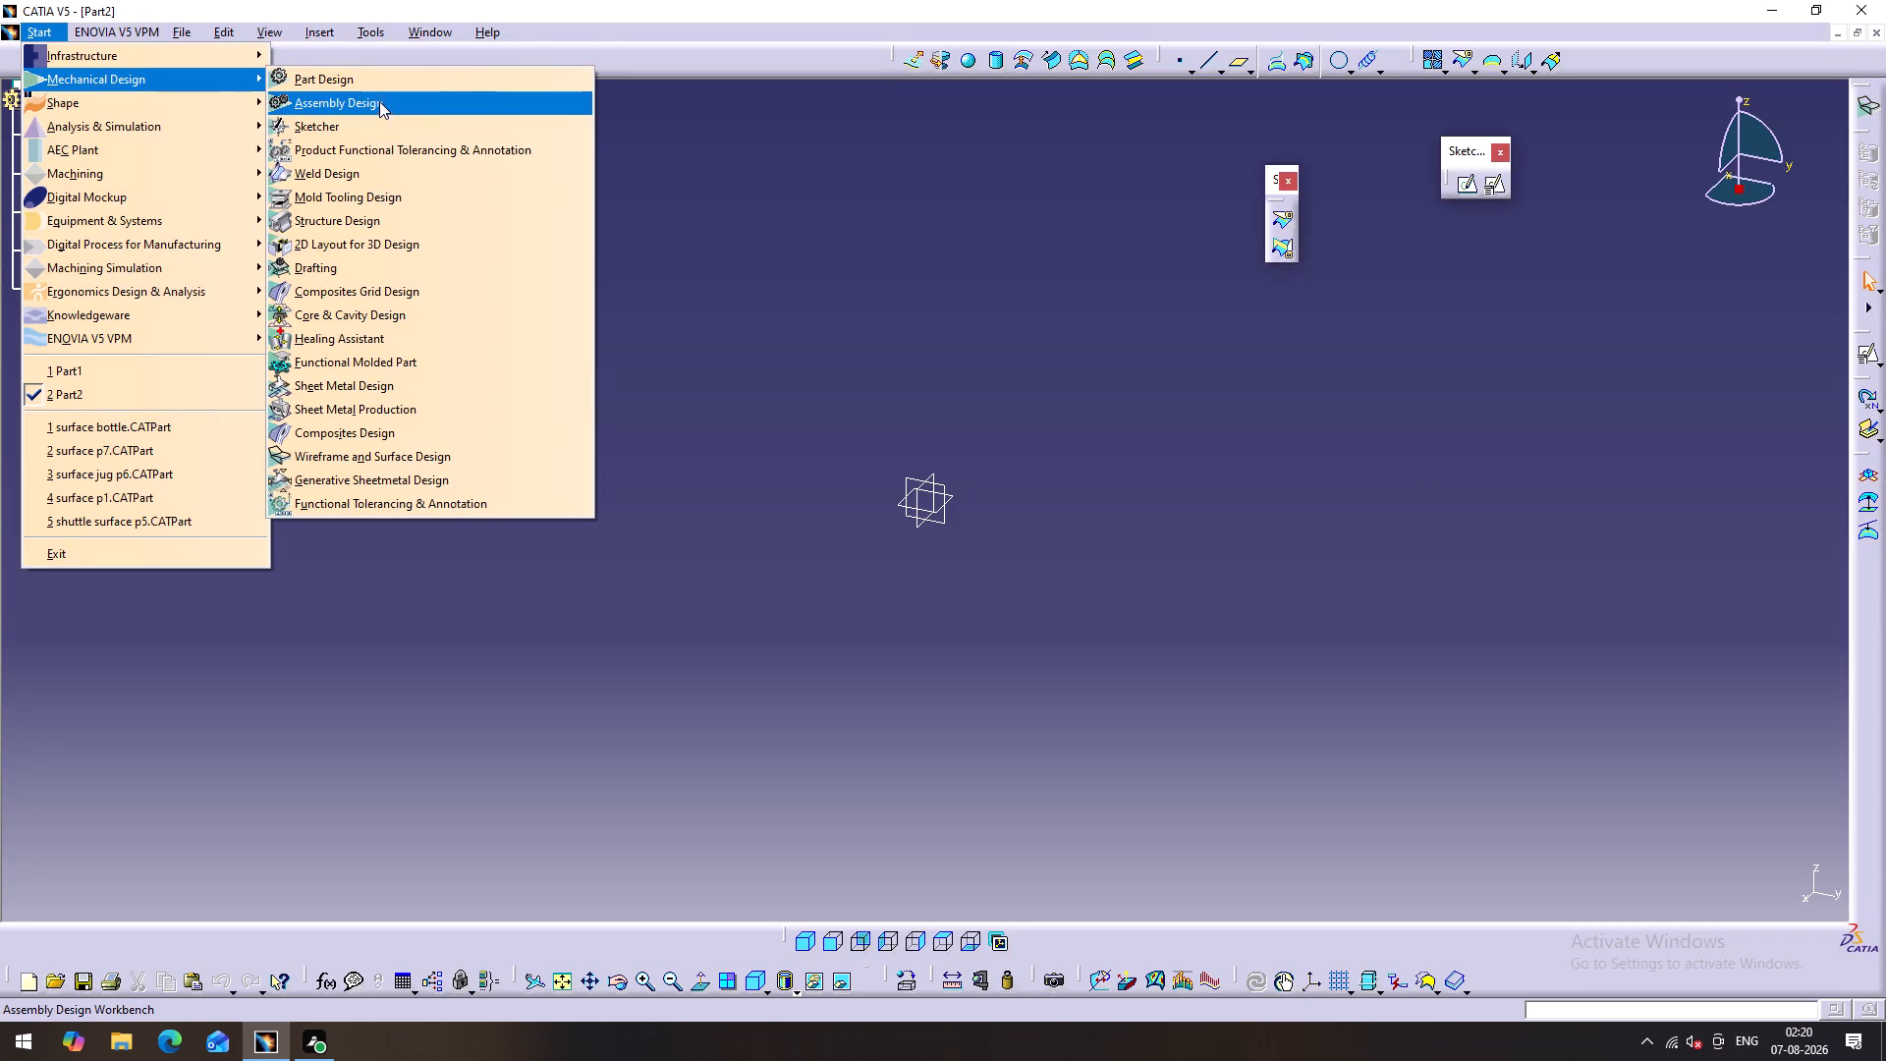
left_click(902, 209)
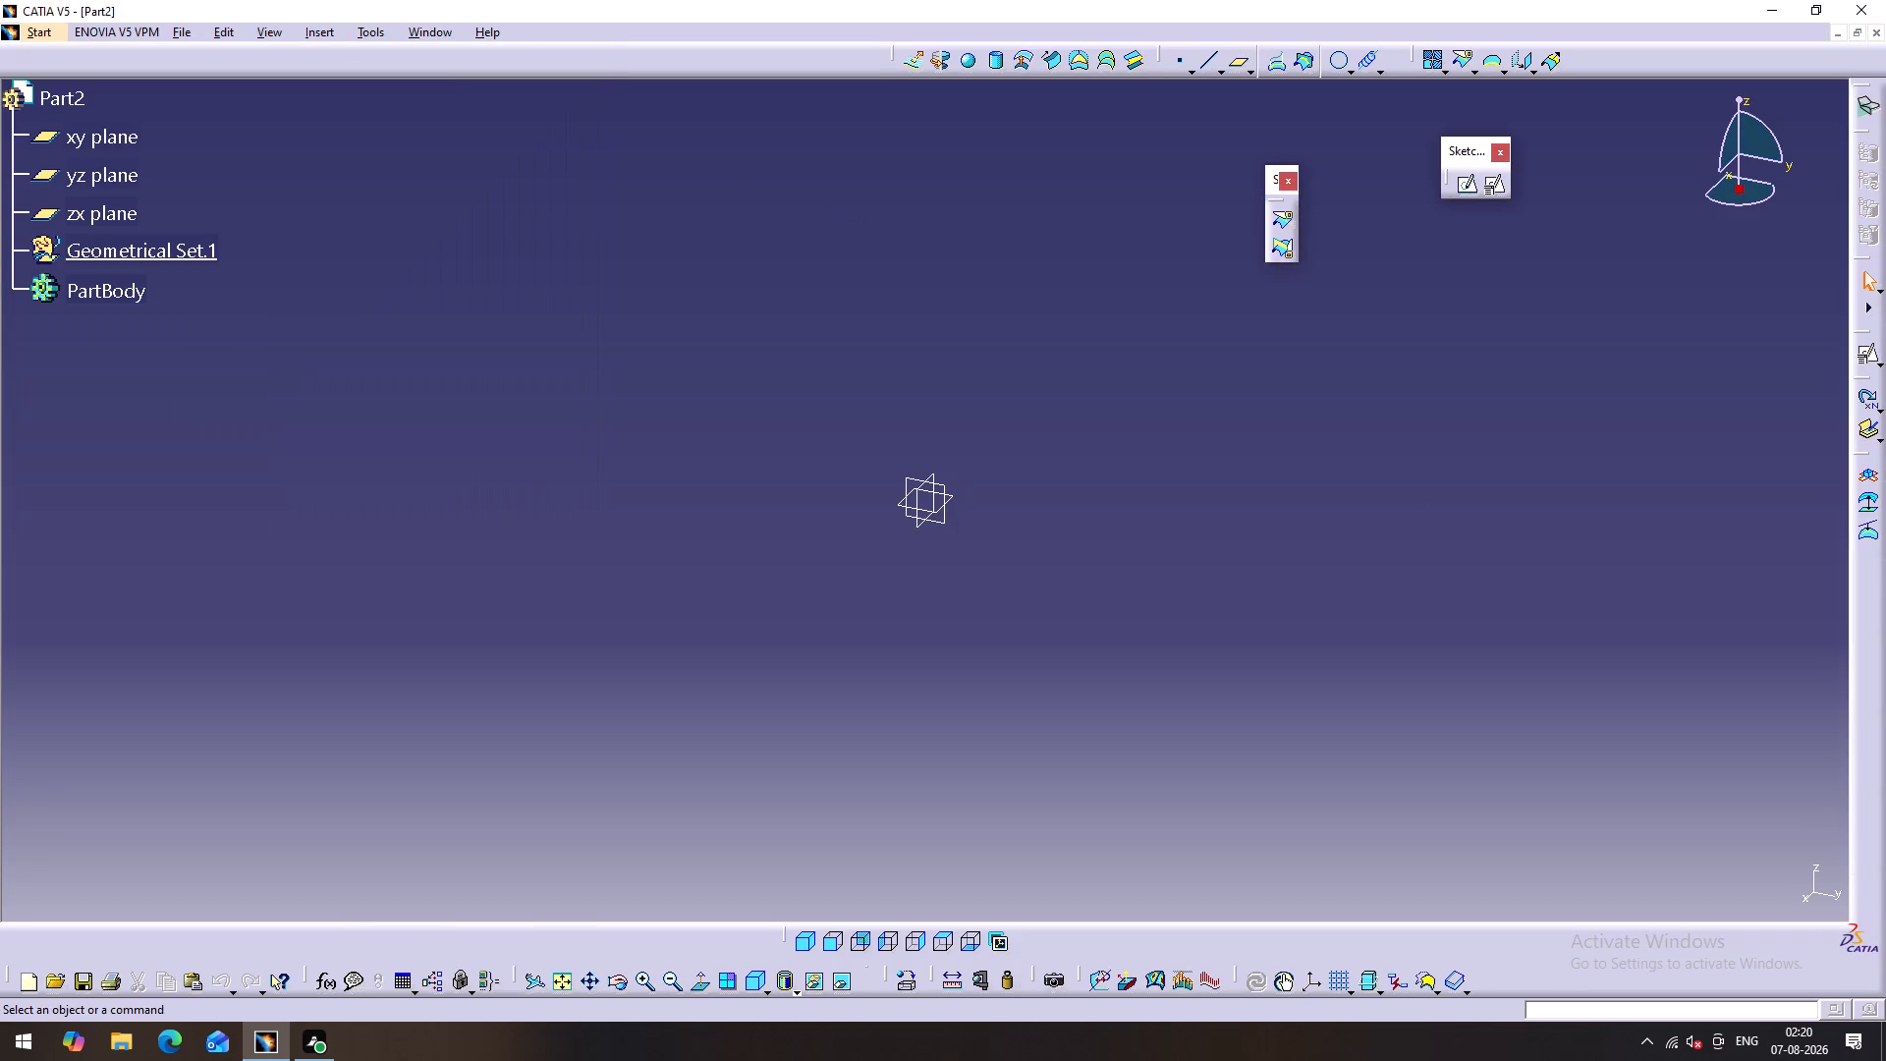
key("alt+s")
key("m")
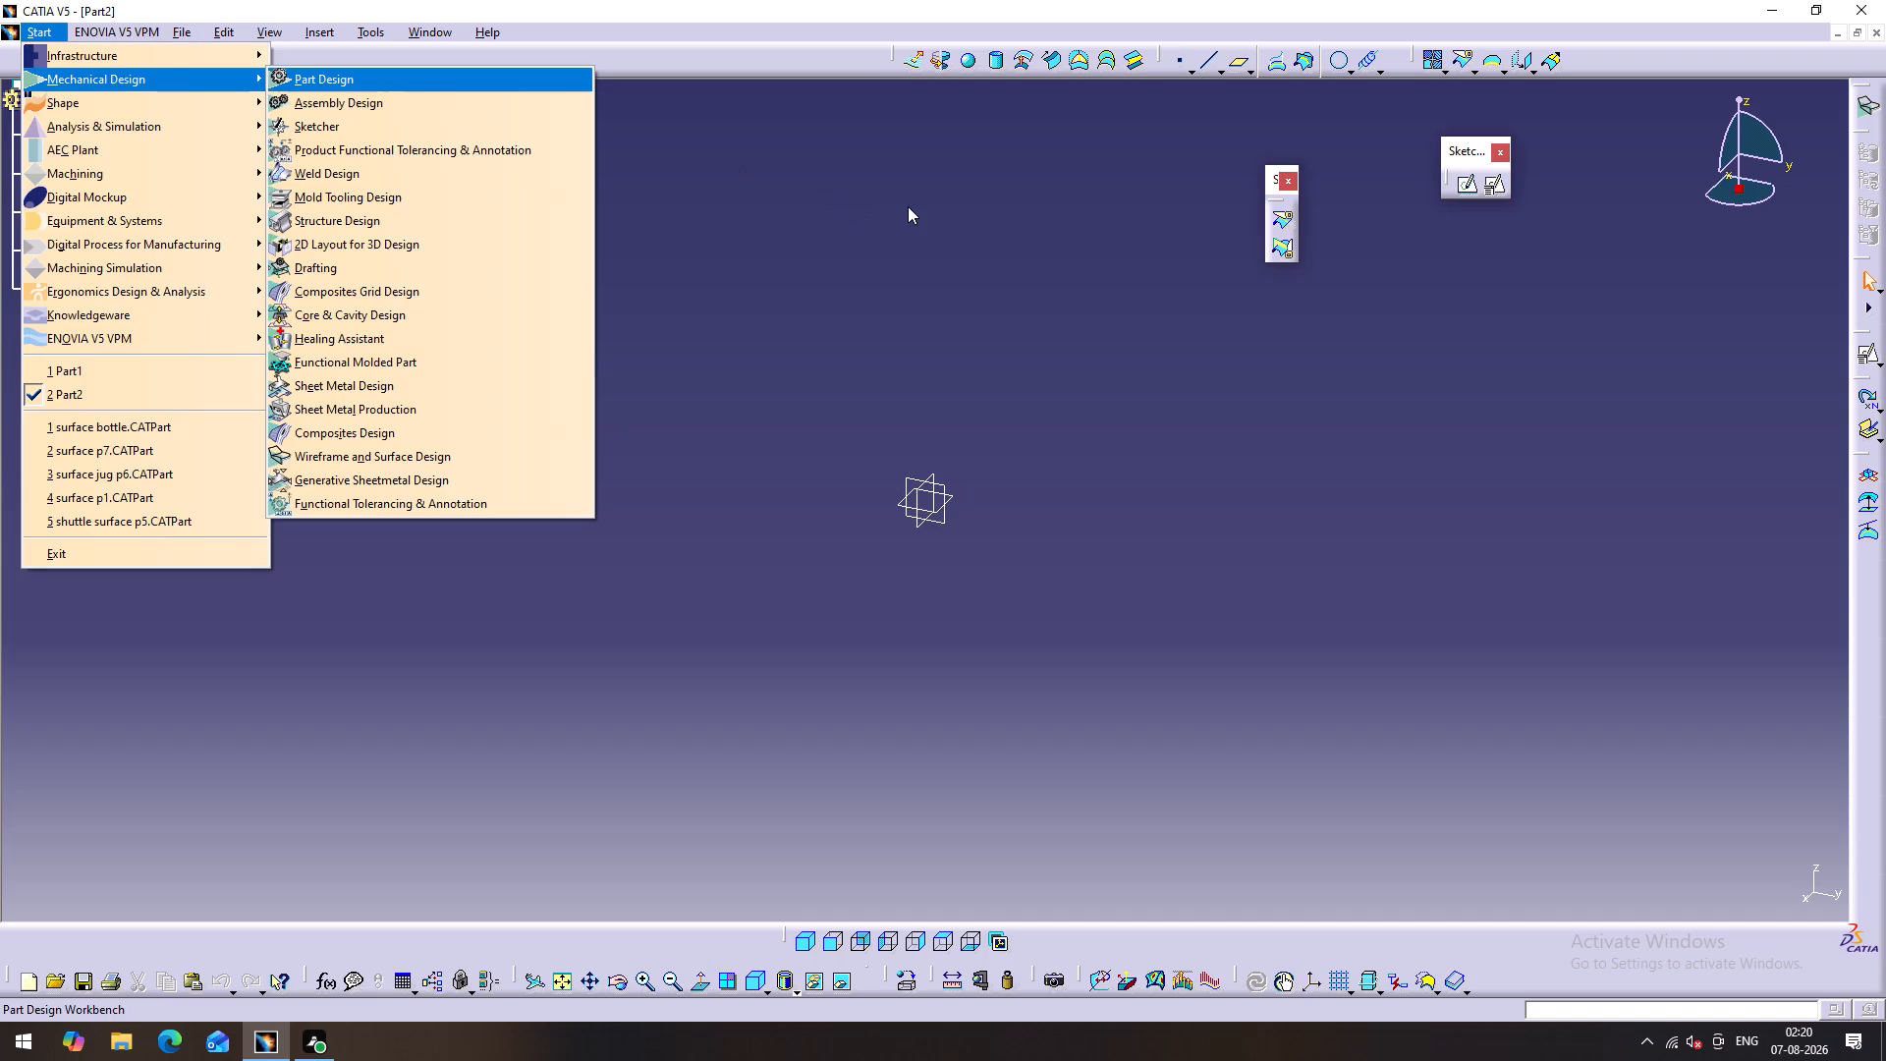
key("p")
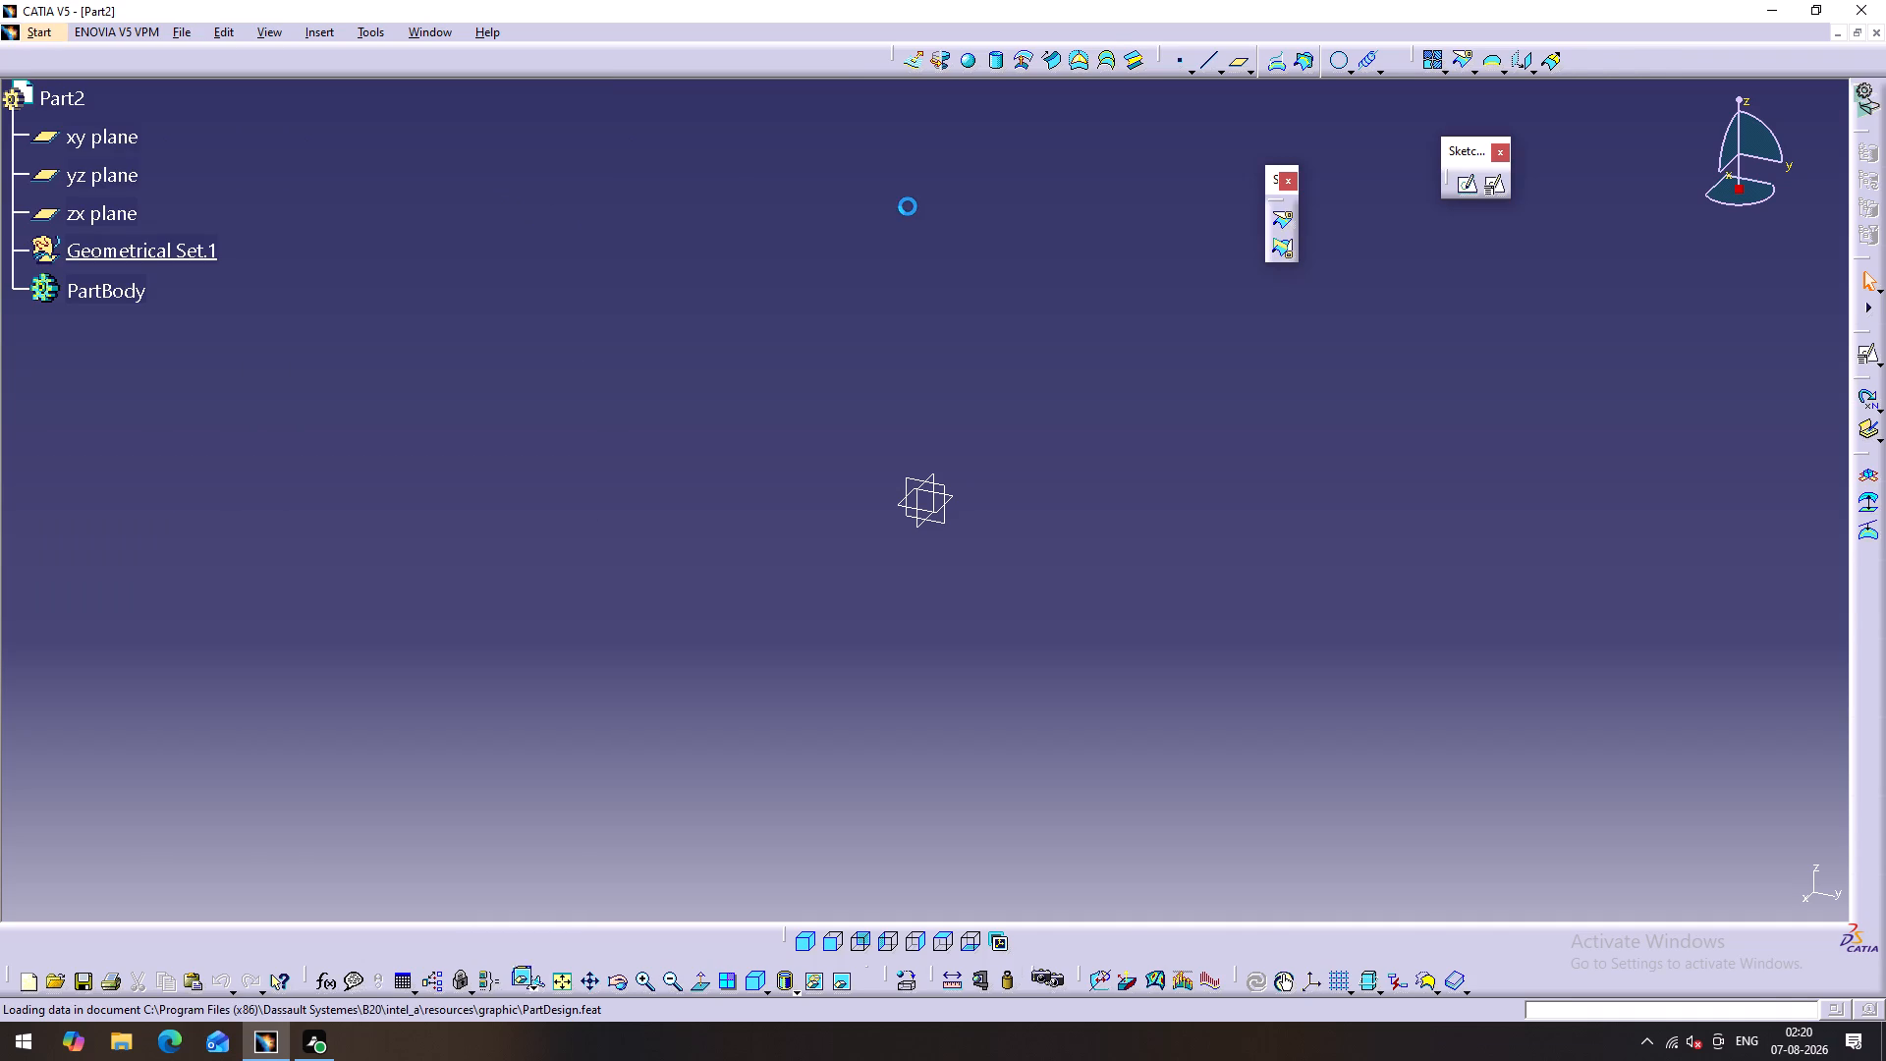
left_click(1006, 732)
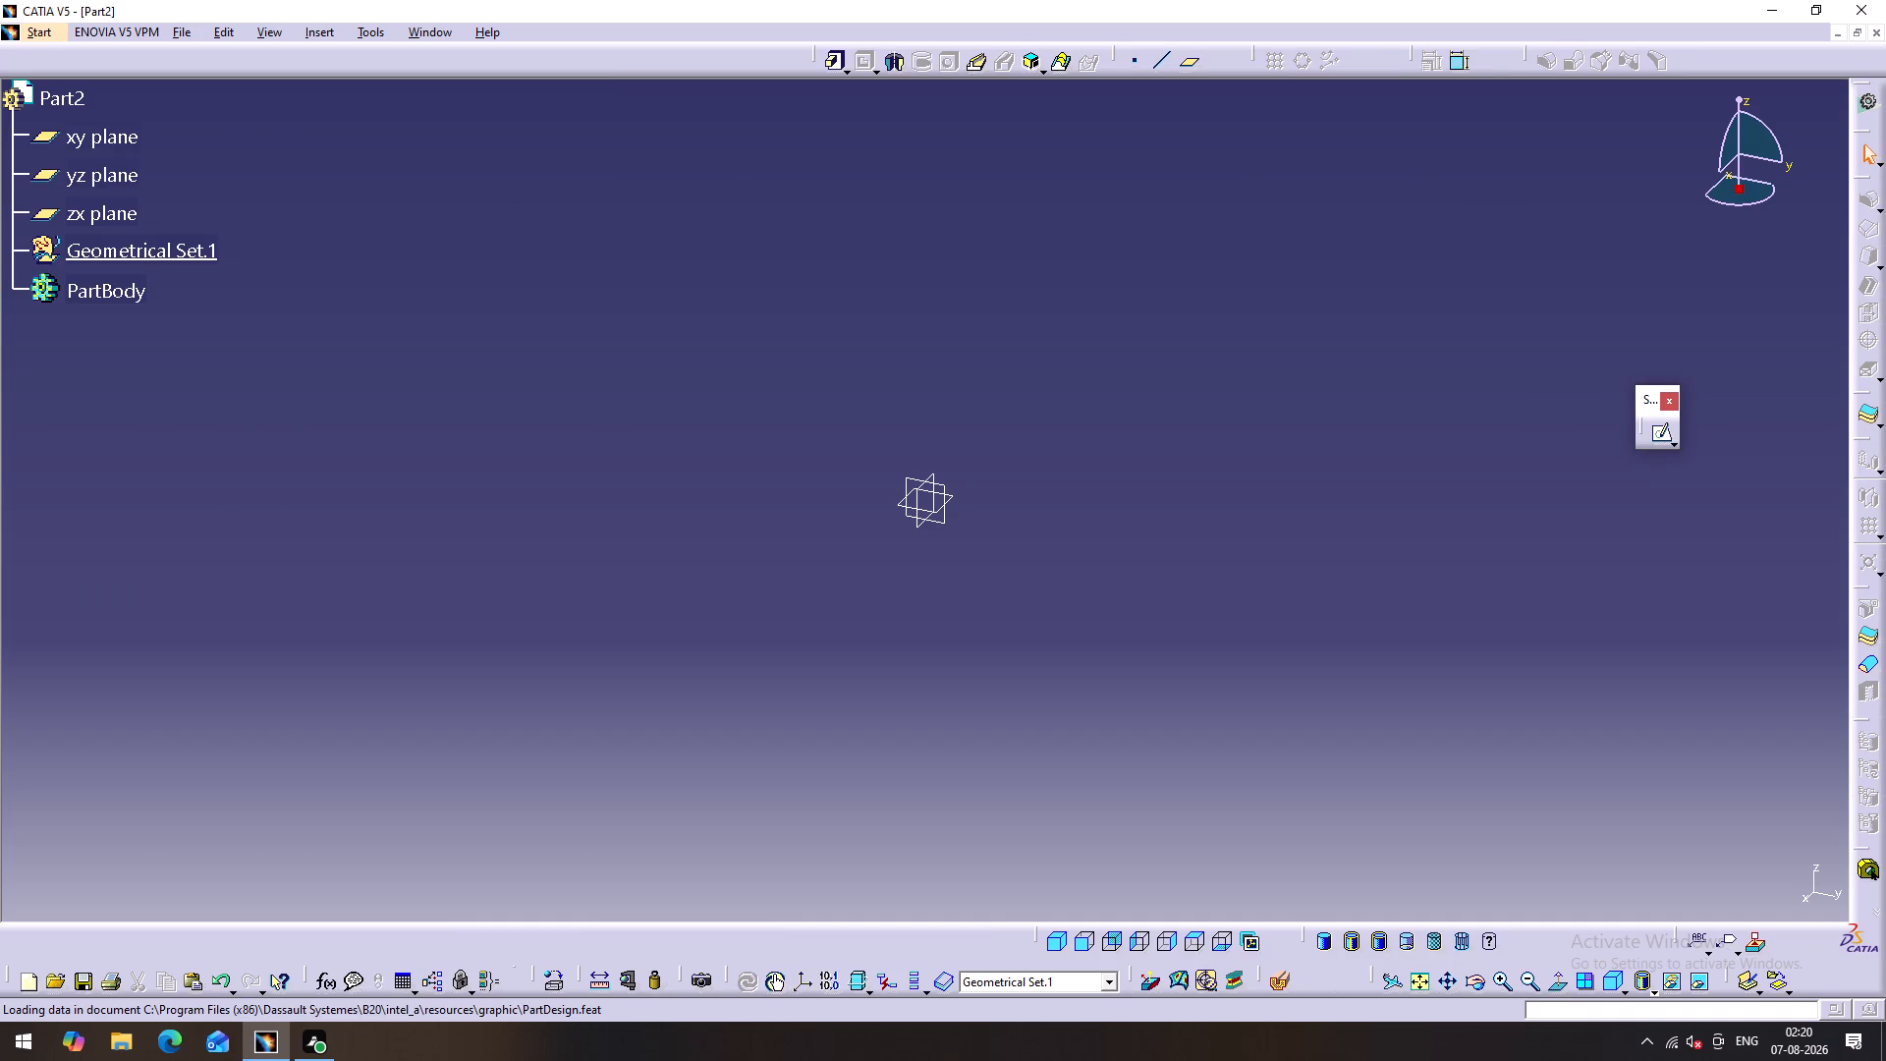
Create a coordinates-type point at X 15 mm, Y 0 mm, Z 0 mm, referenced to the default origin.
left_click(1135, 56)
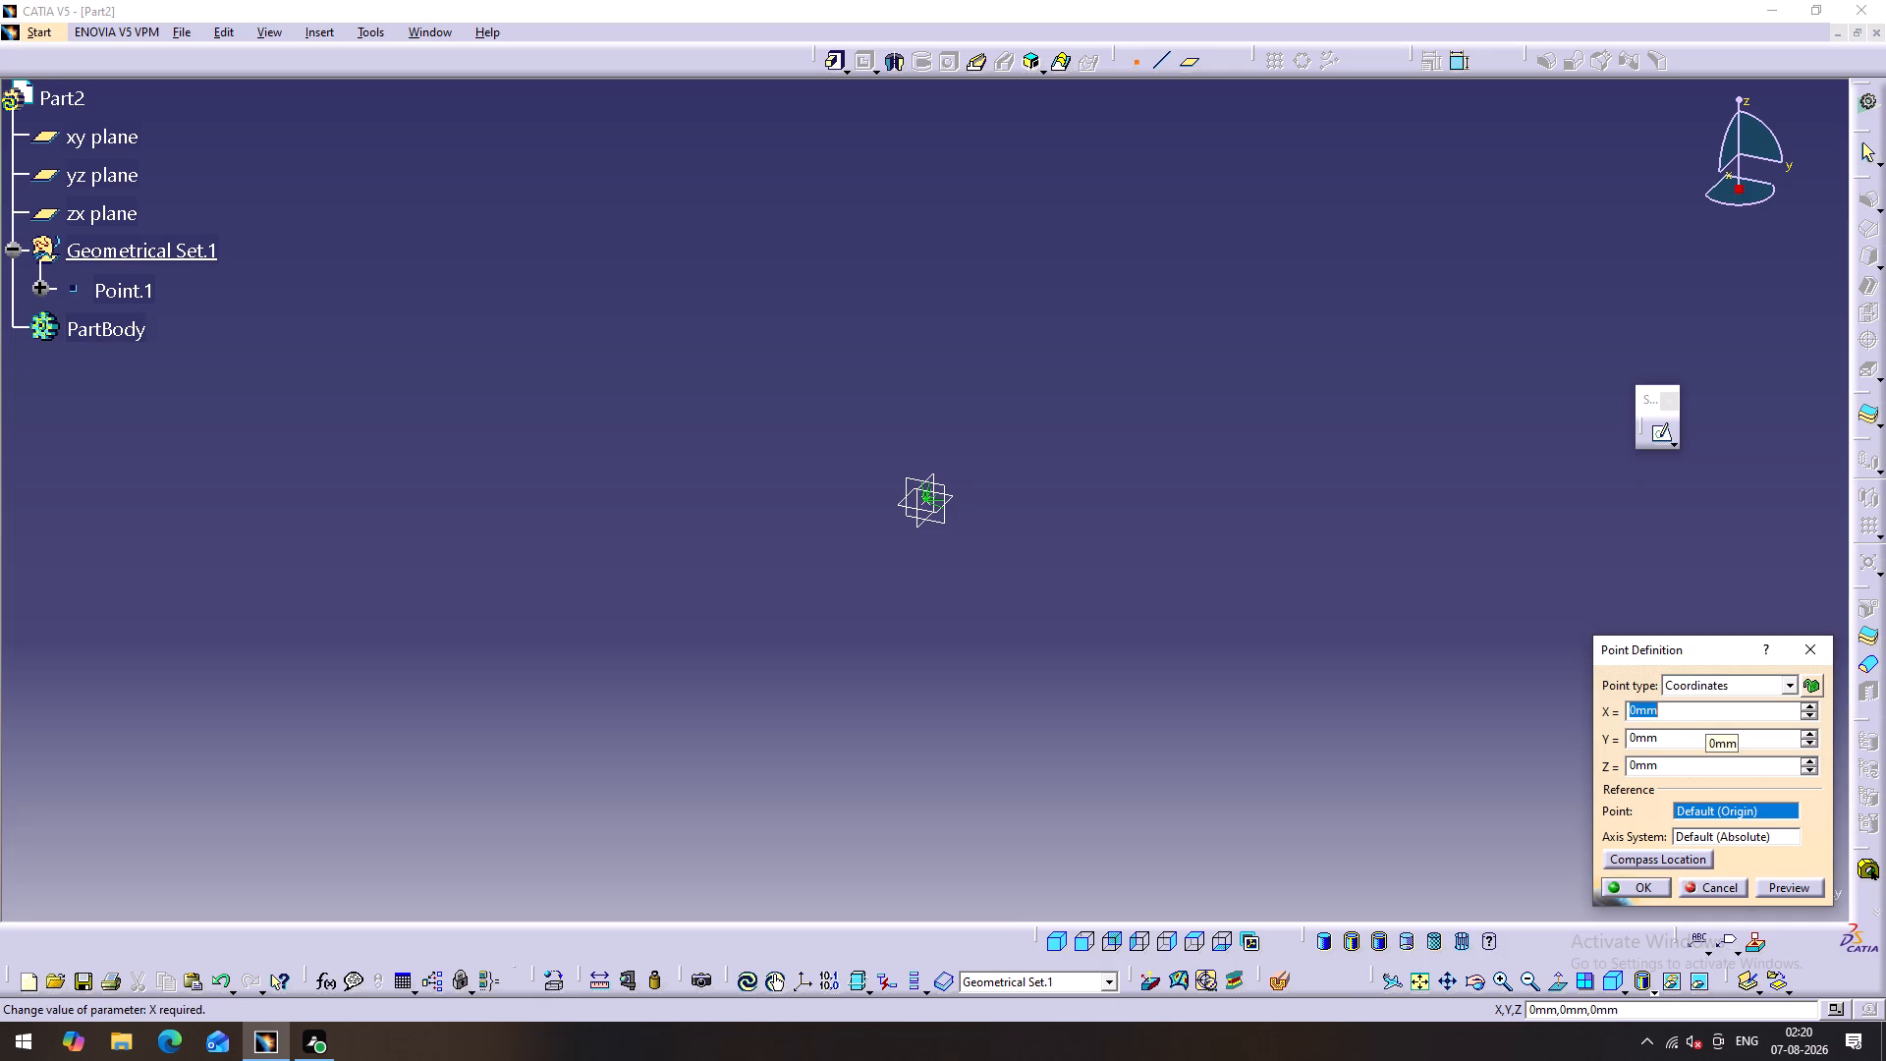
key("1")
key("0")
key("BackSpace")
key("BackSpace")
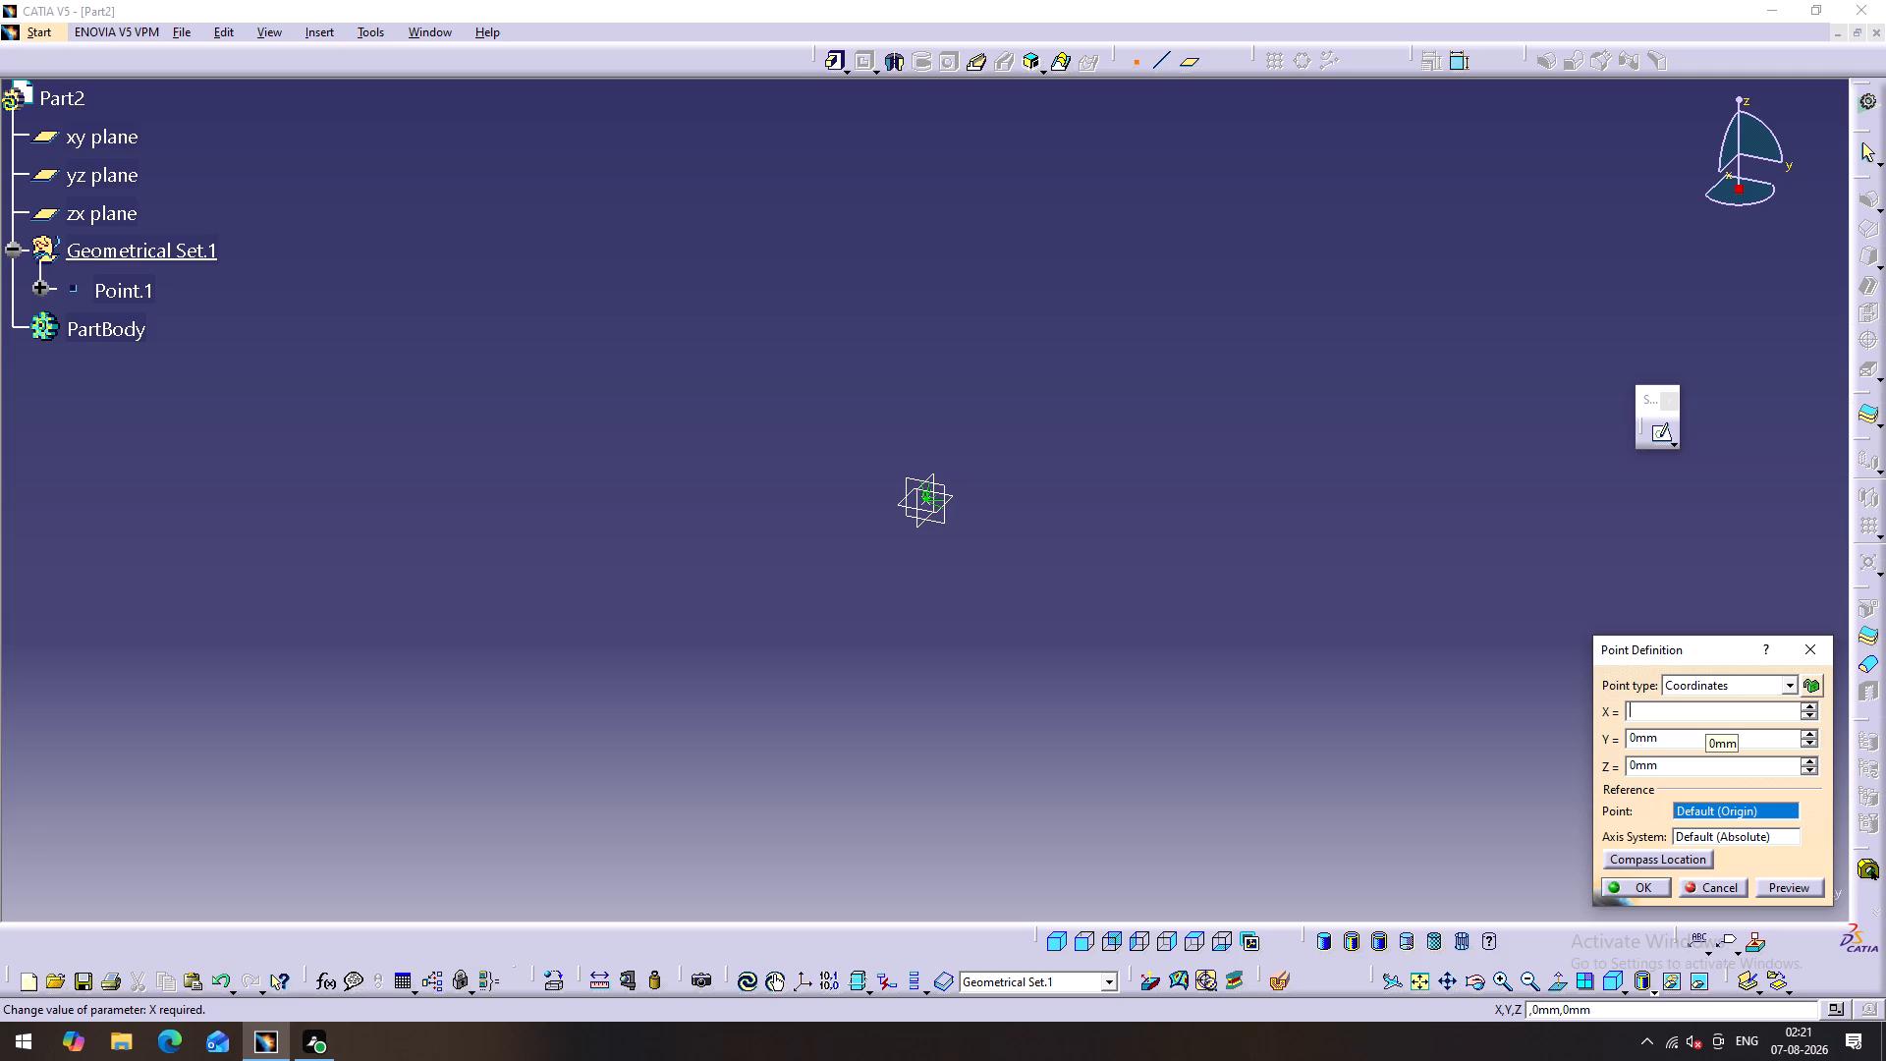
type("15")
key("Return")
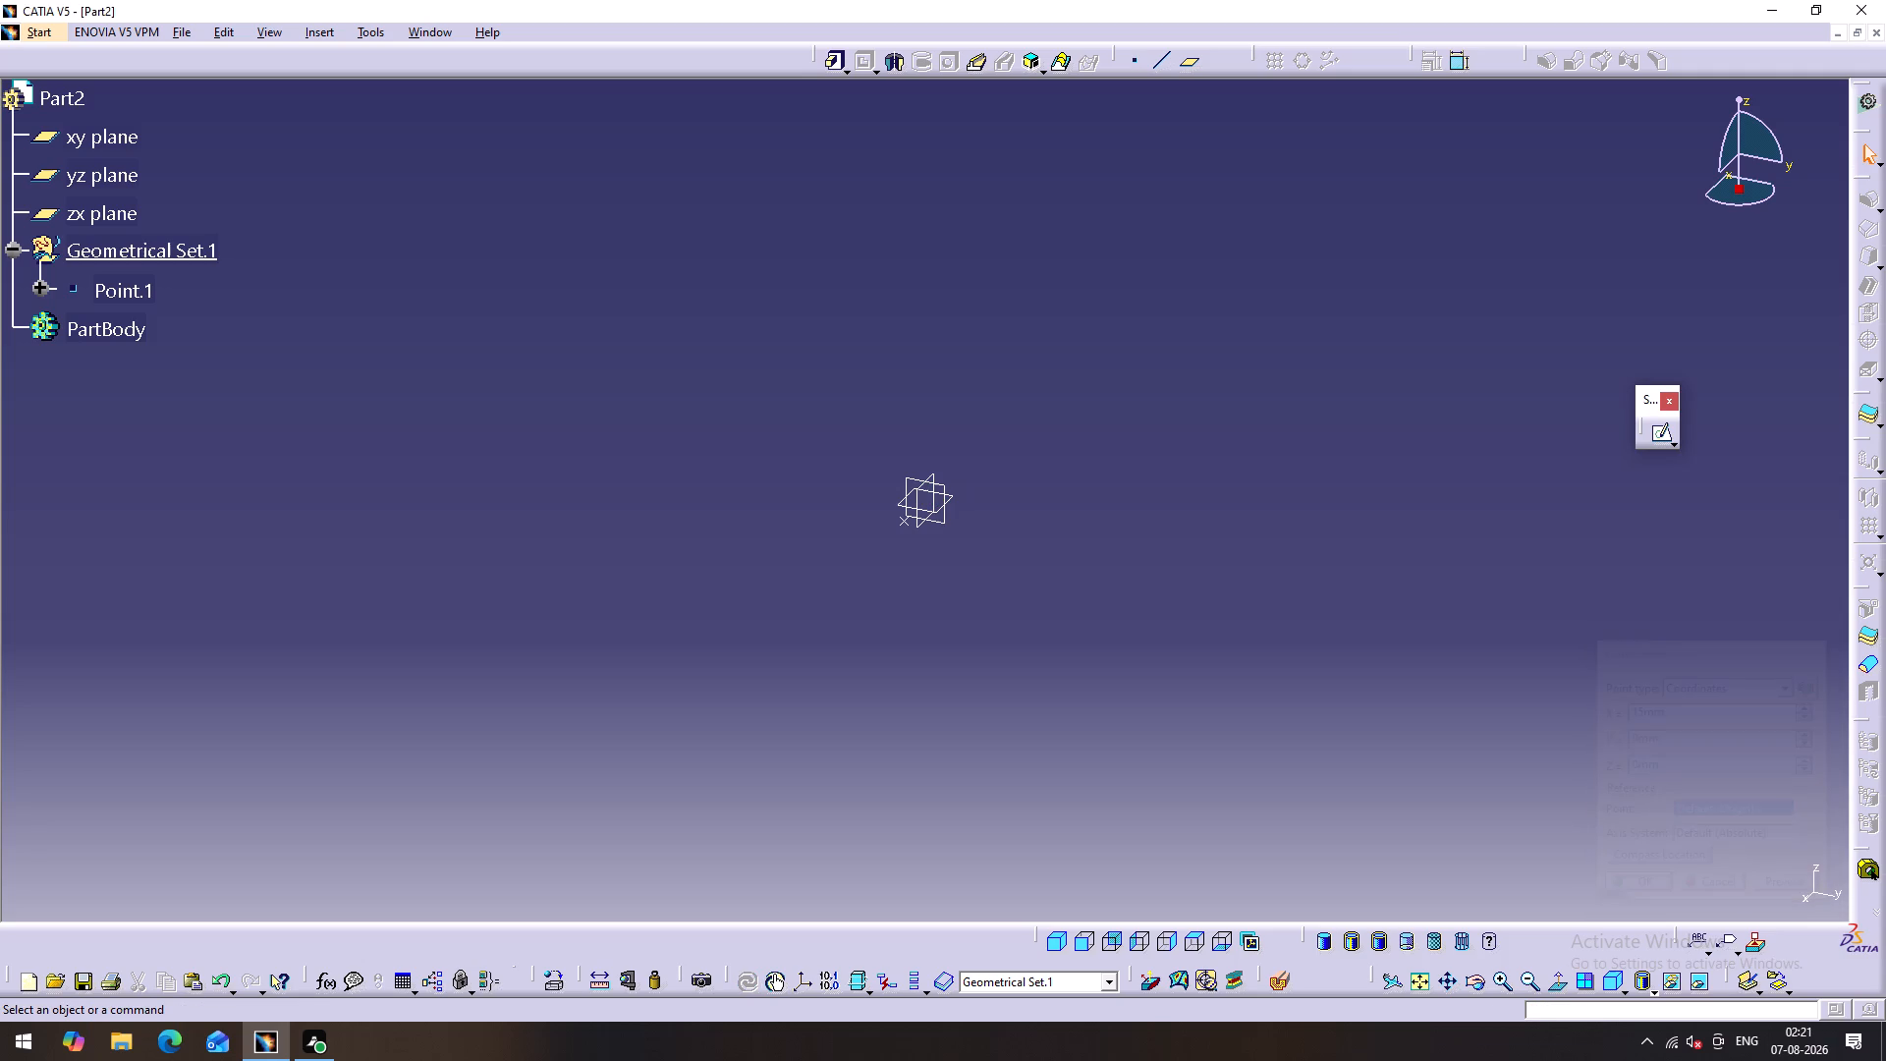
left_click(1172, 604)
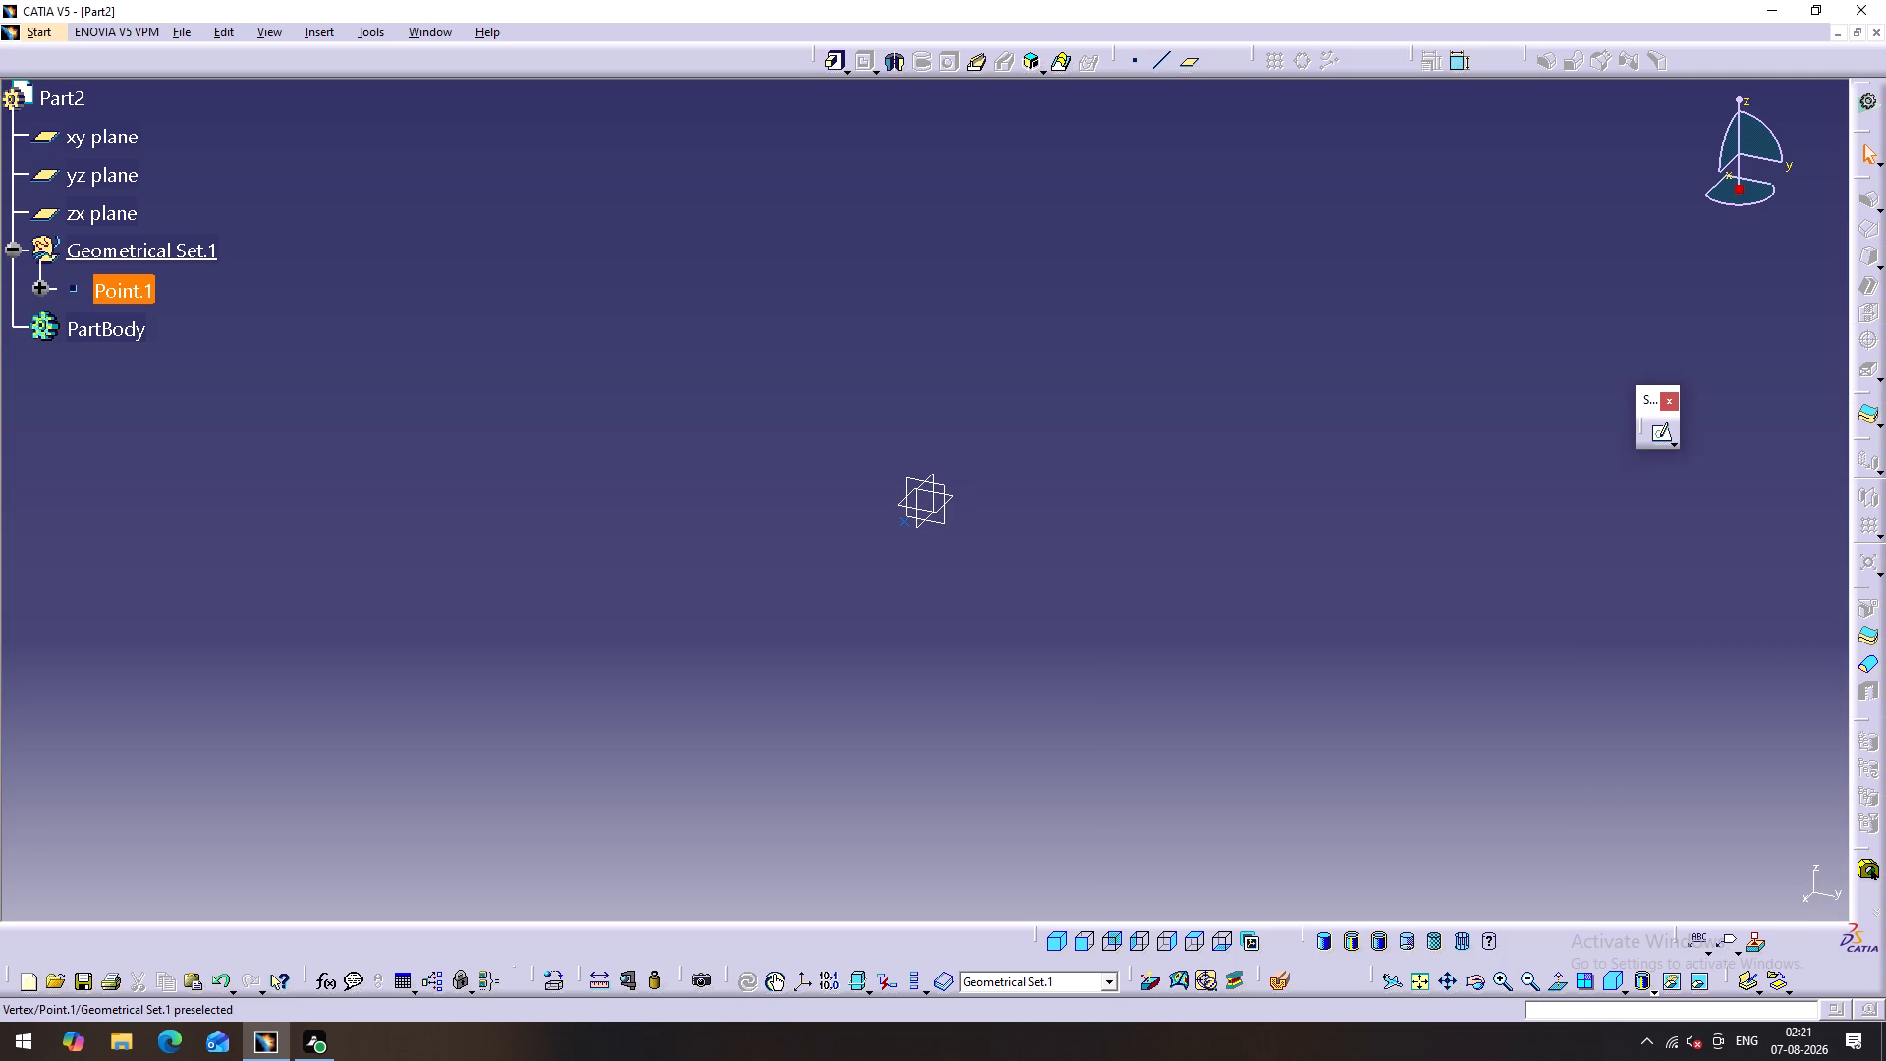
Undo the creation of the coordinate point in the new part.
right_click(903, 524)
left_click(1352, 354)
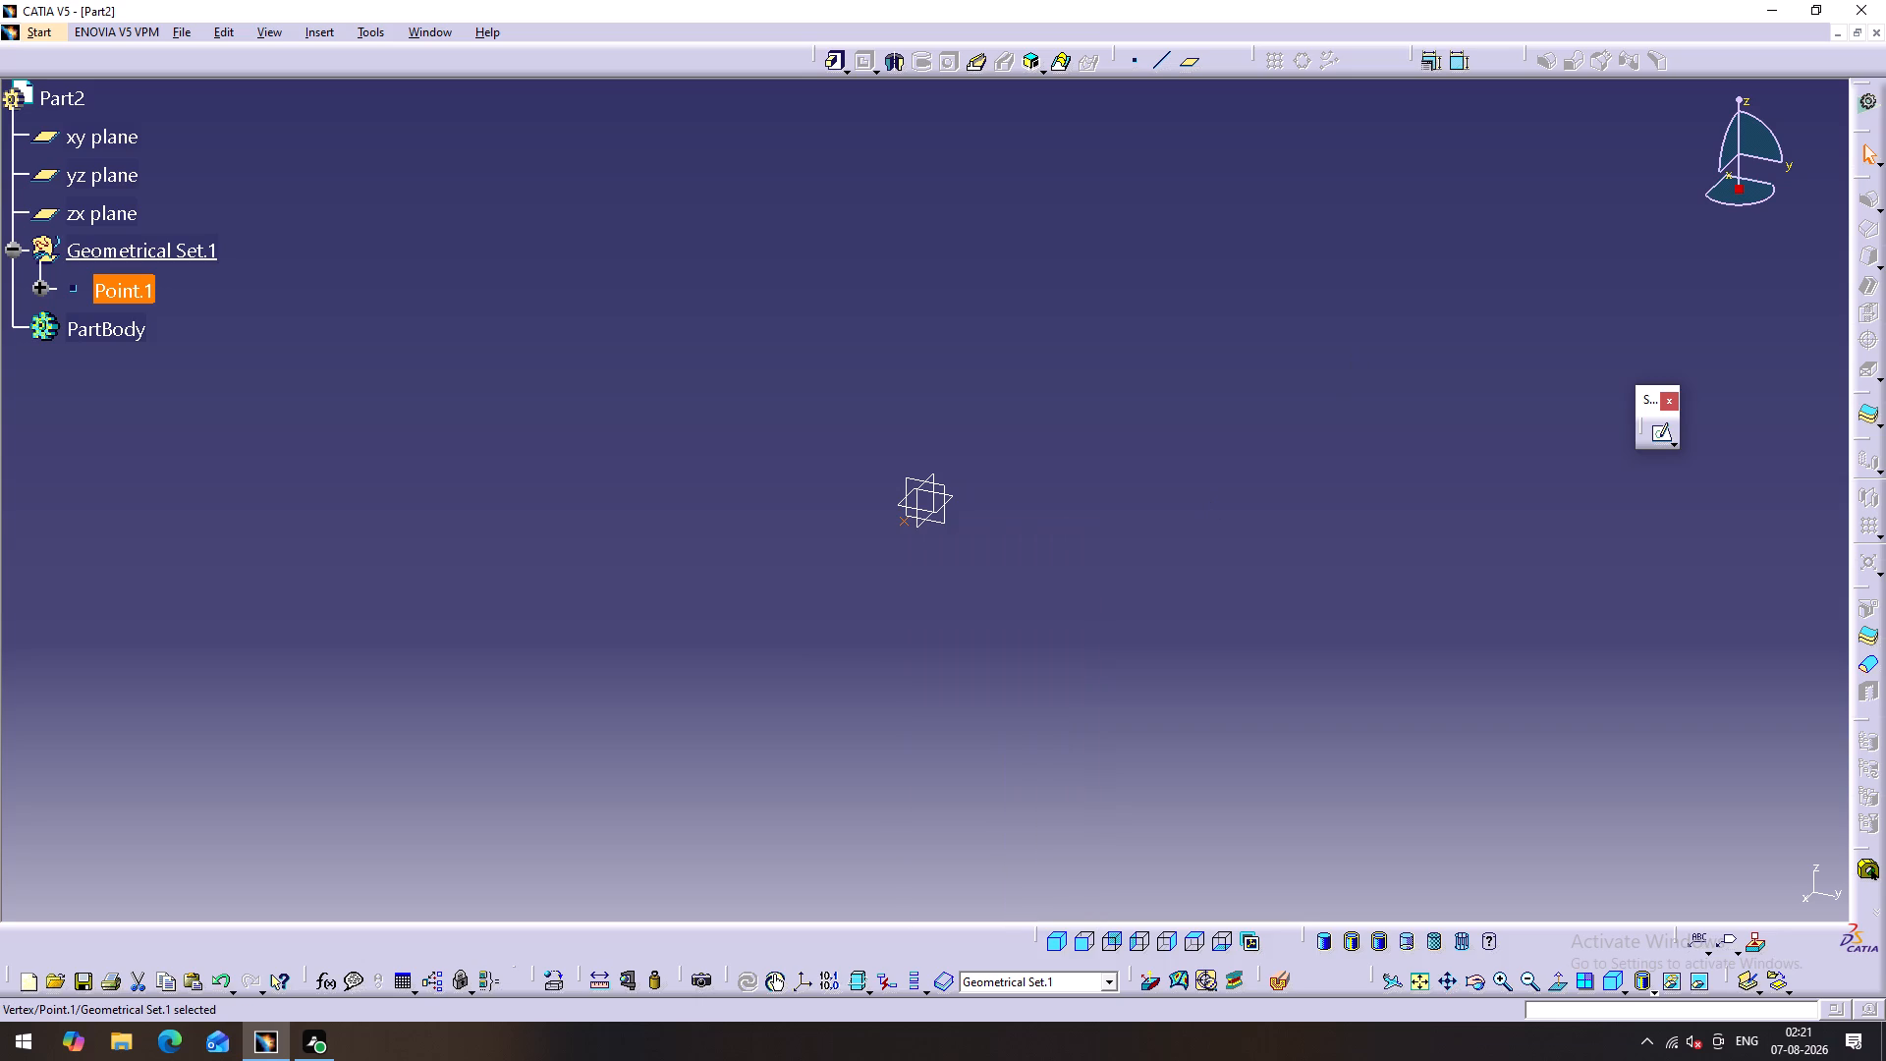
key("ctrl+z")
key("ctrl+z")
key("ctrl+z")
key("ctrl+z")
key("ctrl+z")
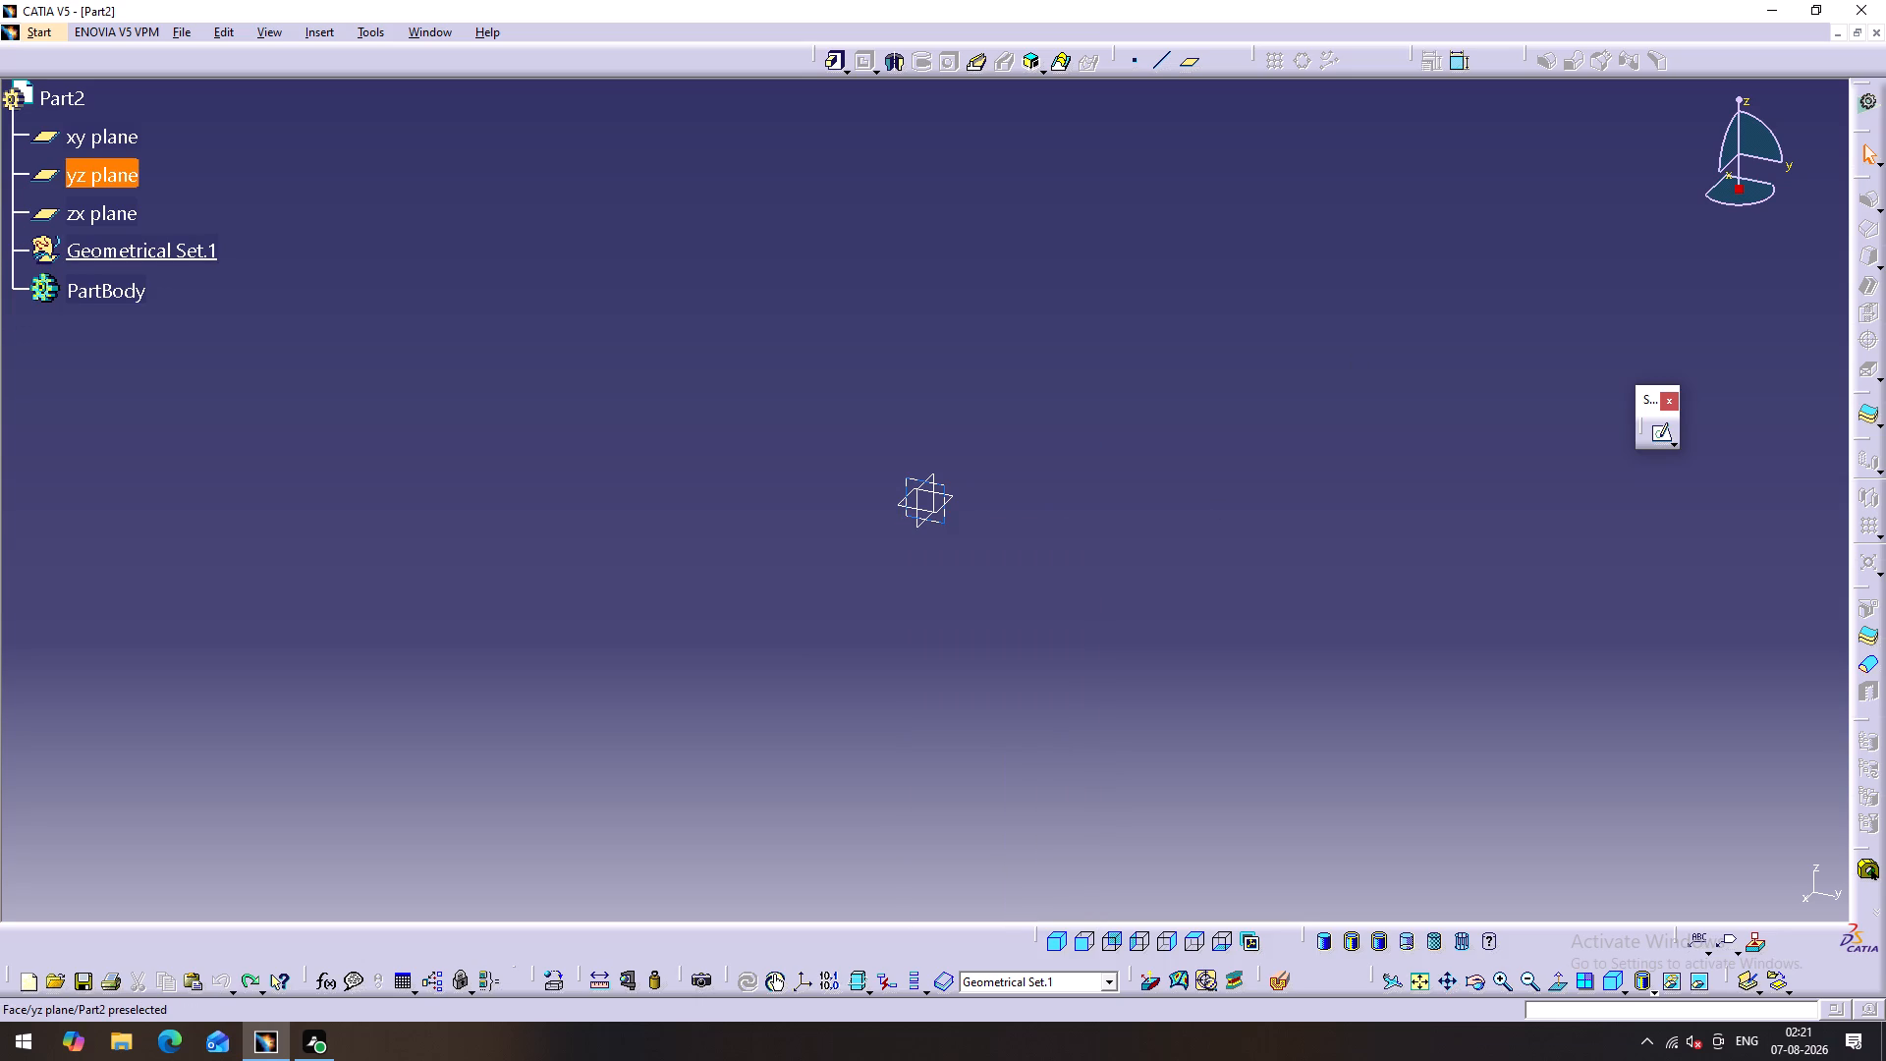
Create a positioned sketch on the xy plane with implicit origin and orientation, swapping the axes and reversing V.
left_click(954, 496)
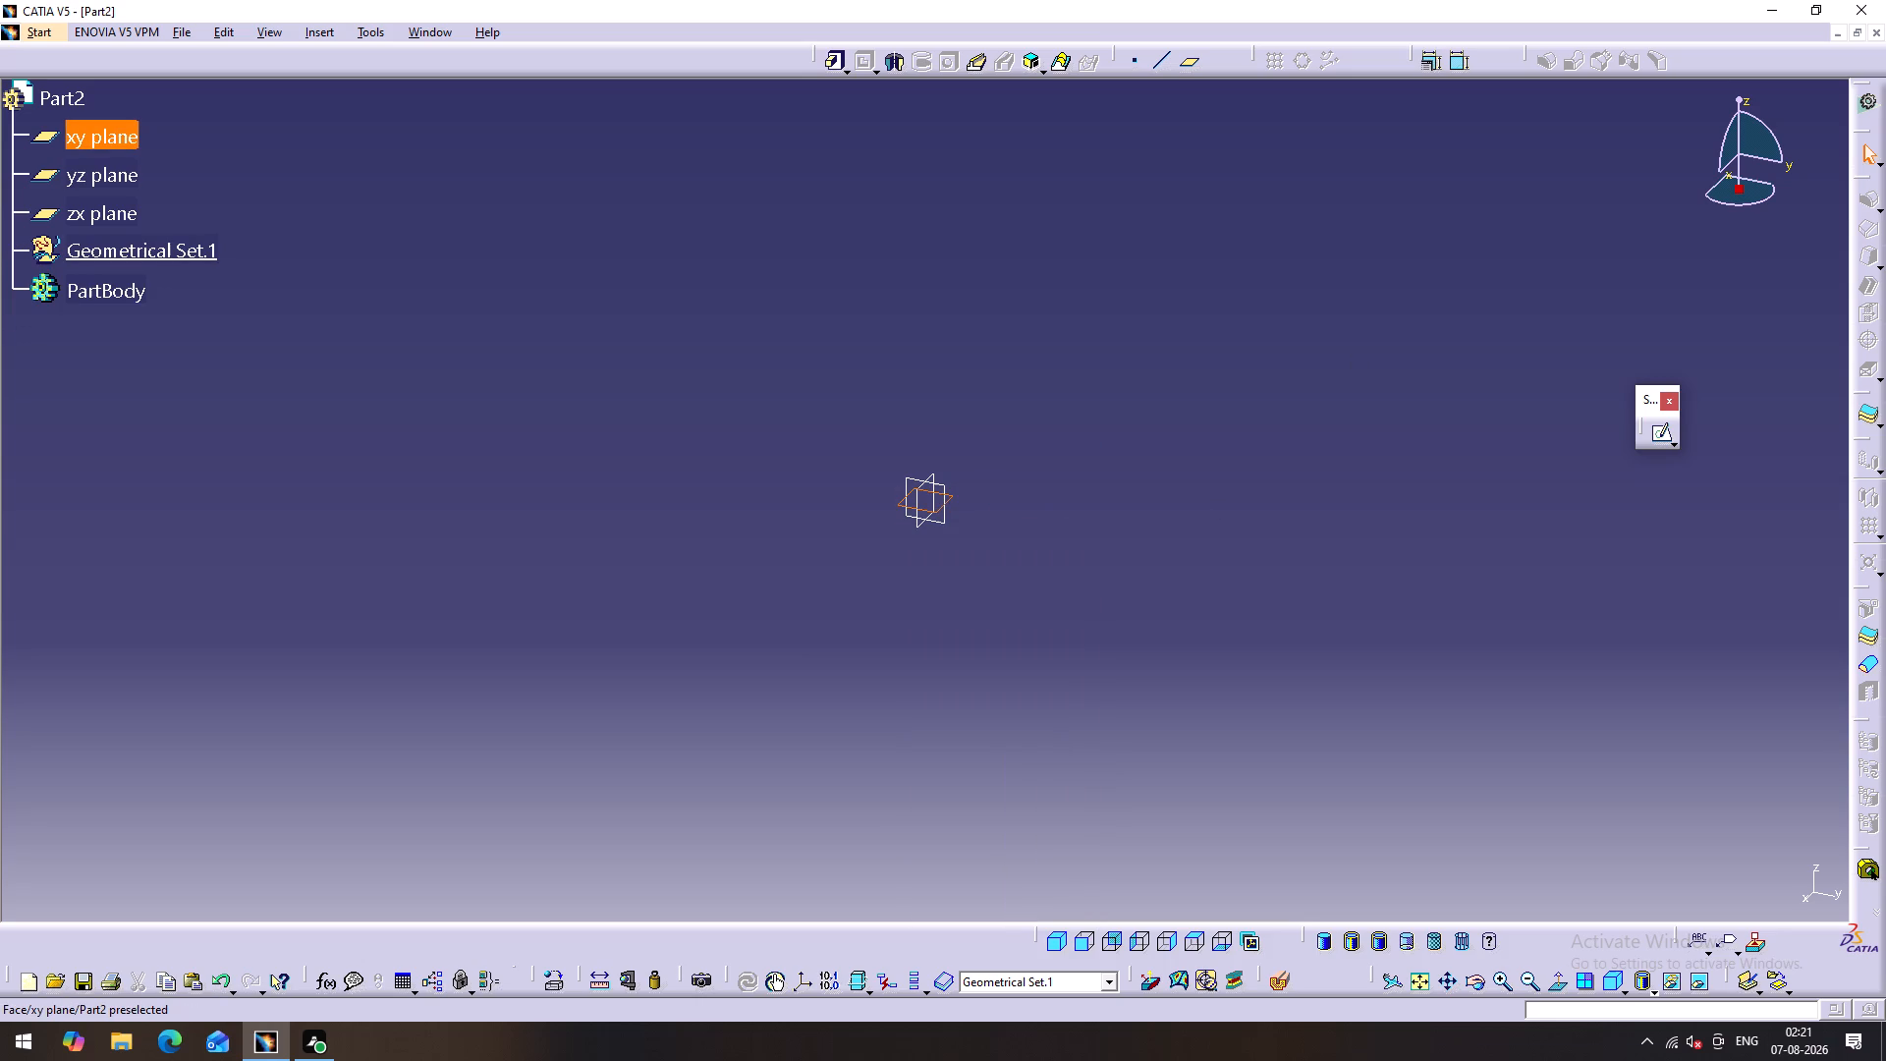
left_click(1675, 440)
left_click(1730, 468)
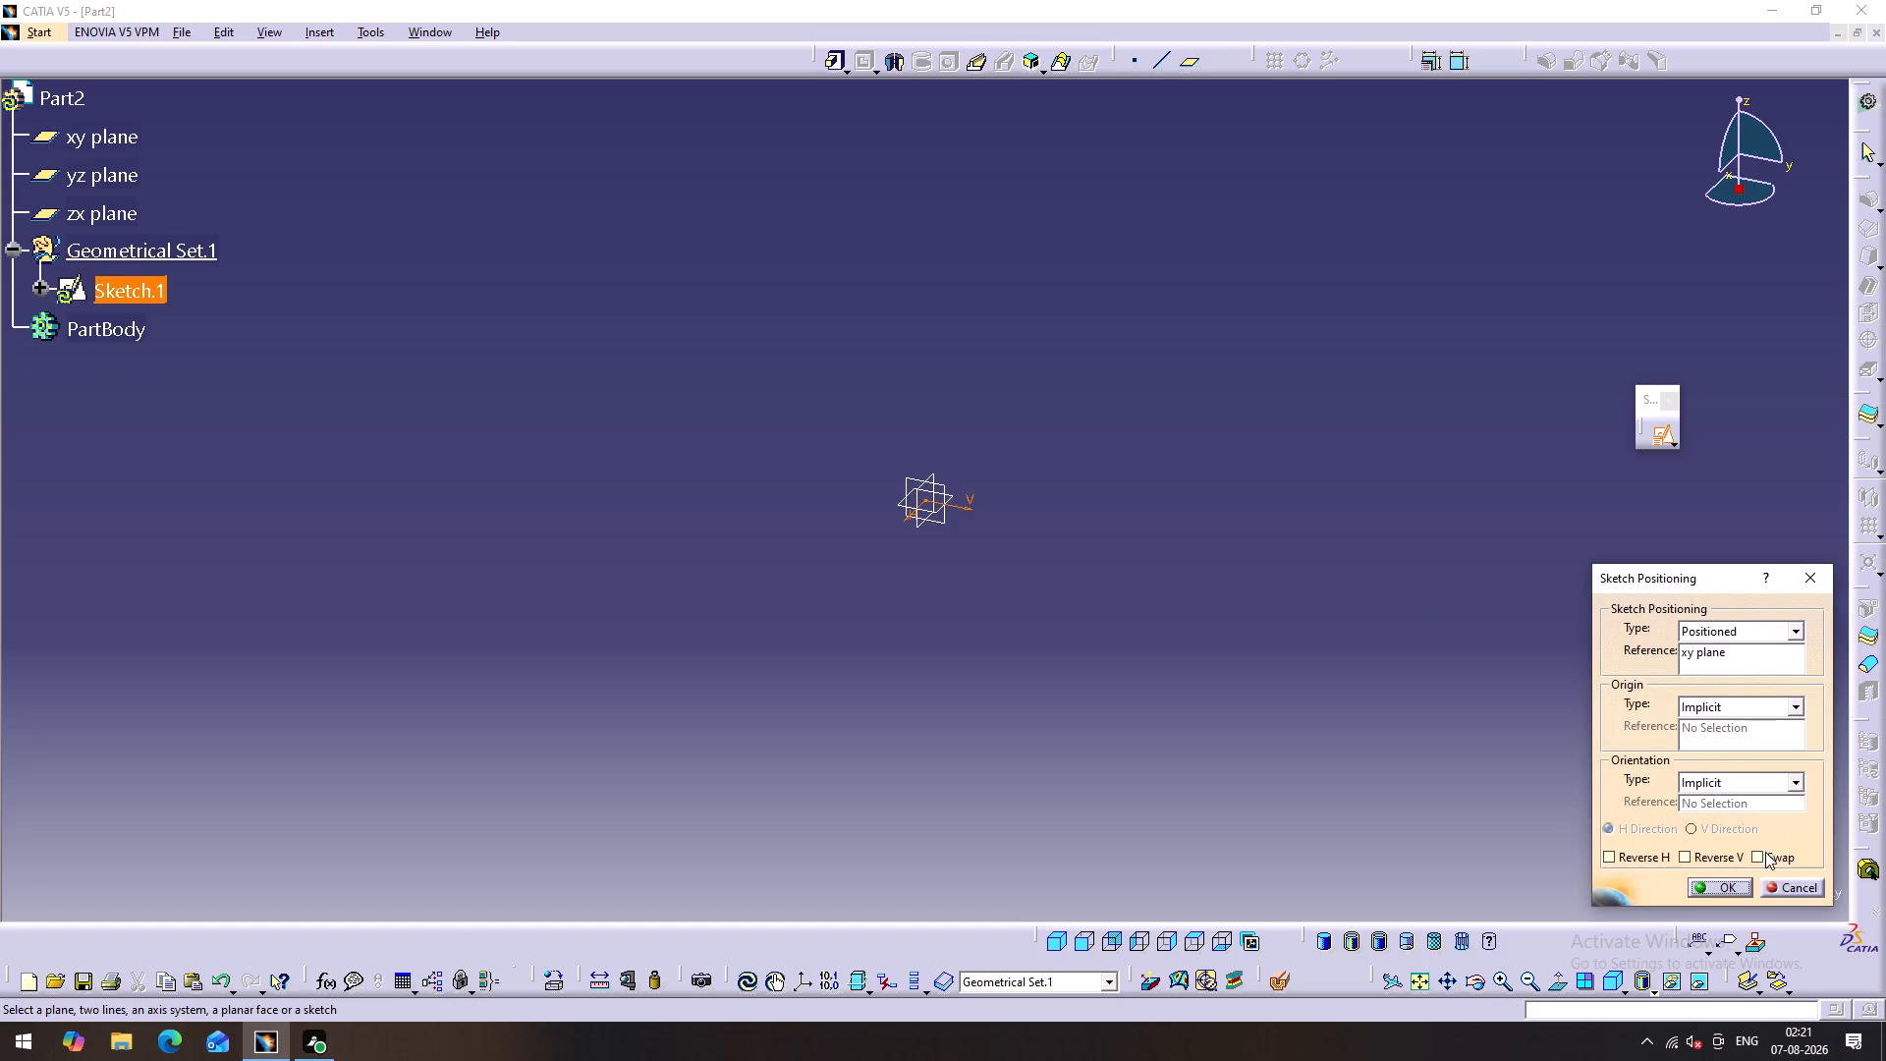
left_click(1764, 853)
left_click(1698, 858)
left_click(1710, 884)
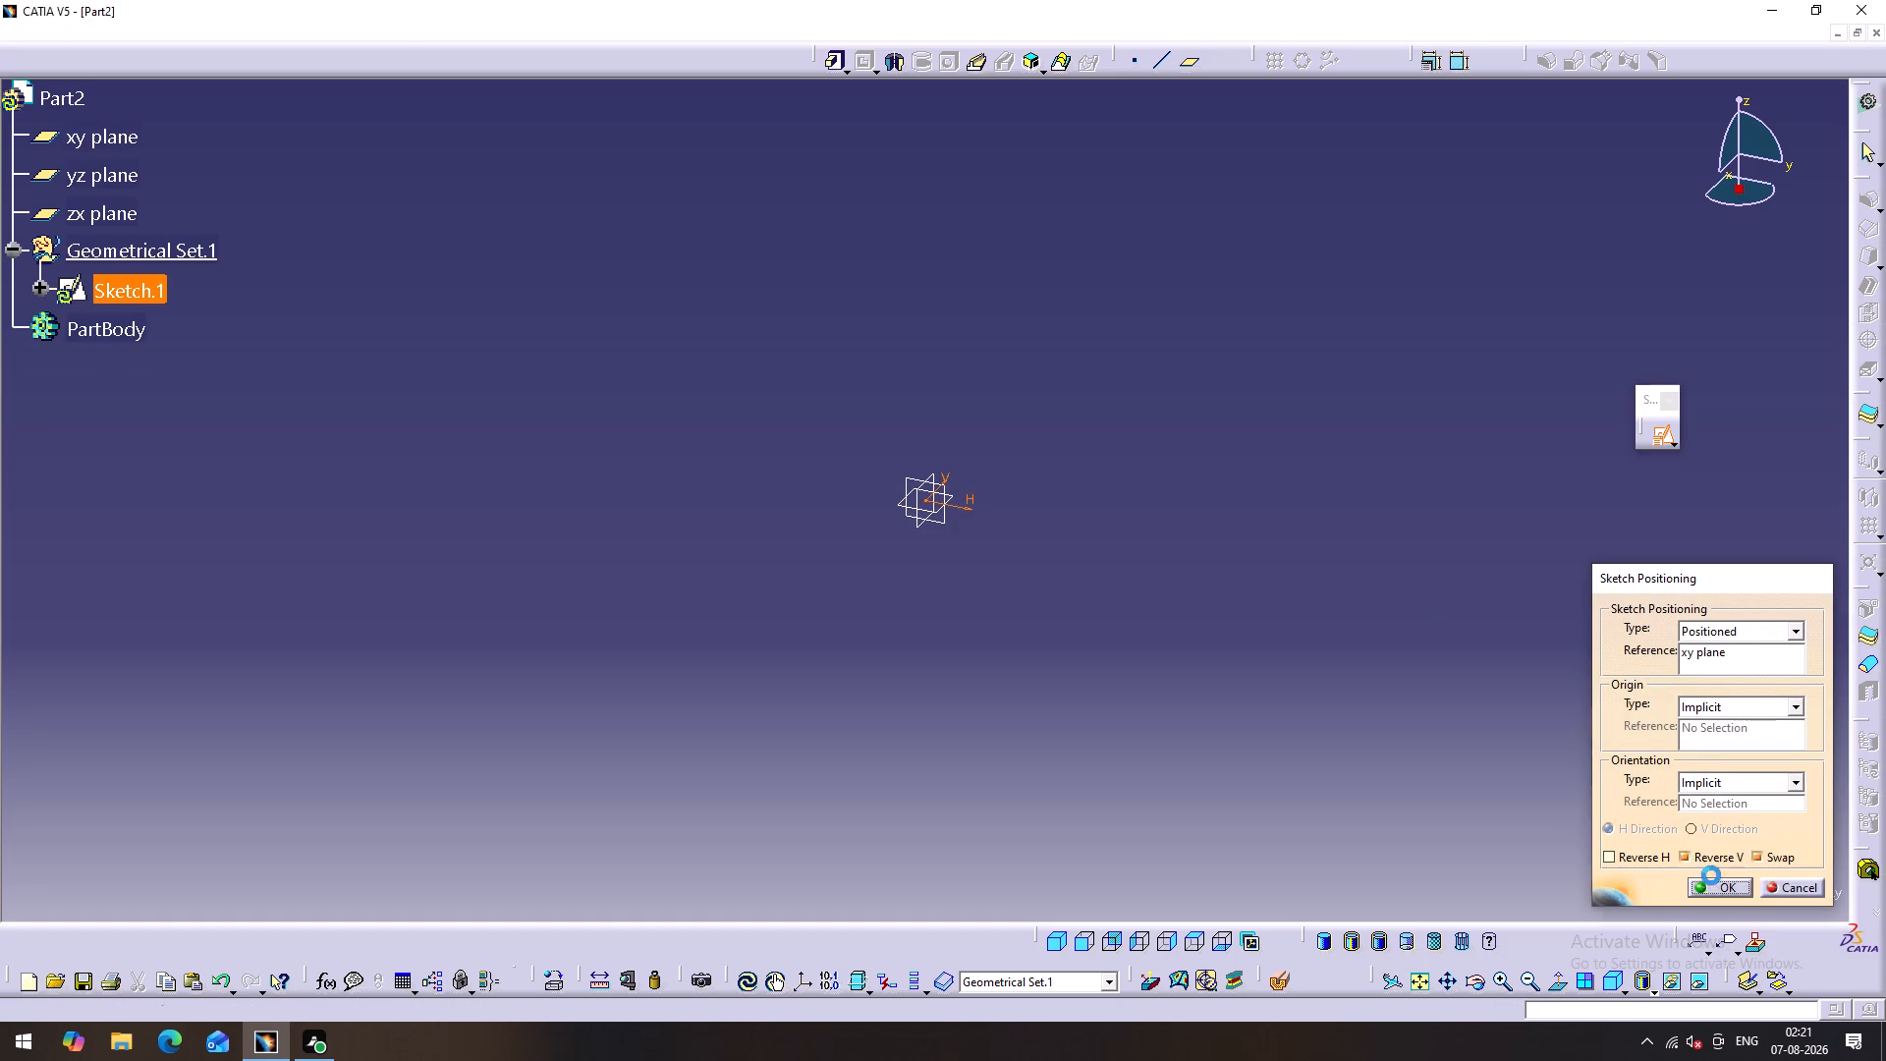
left_click(1259, 403)
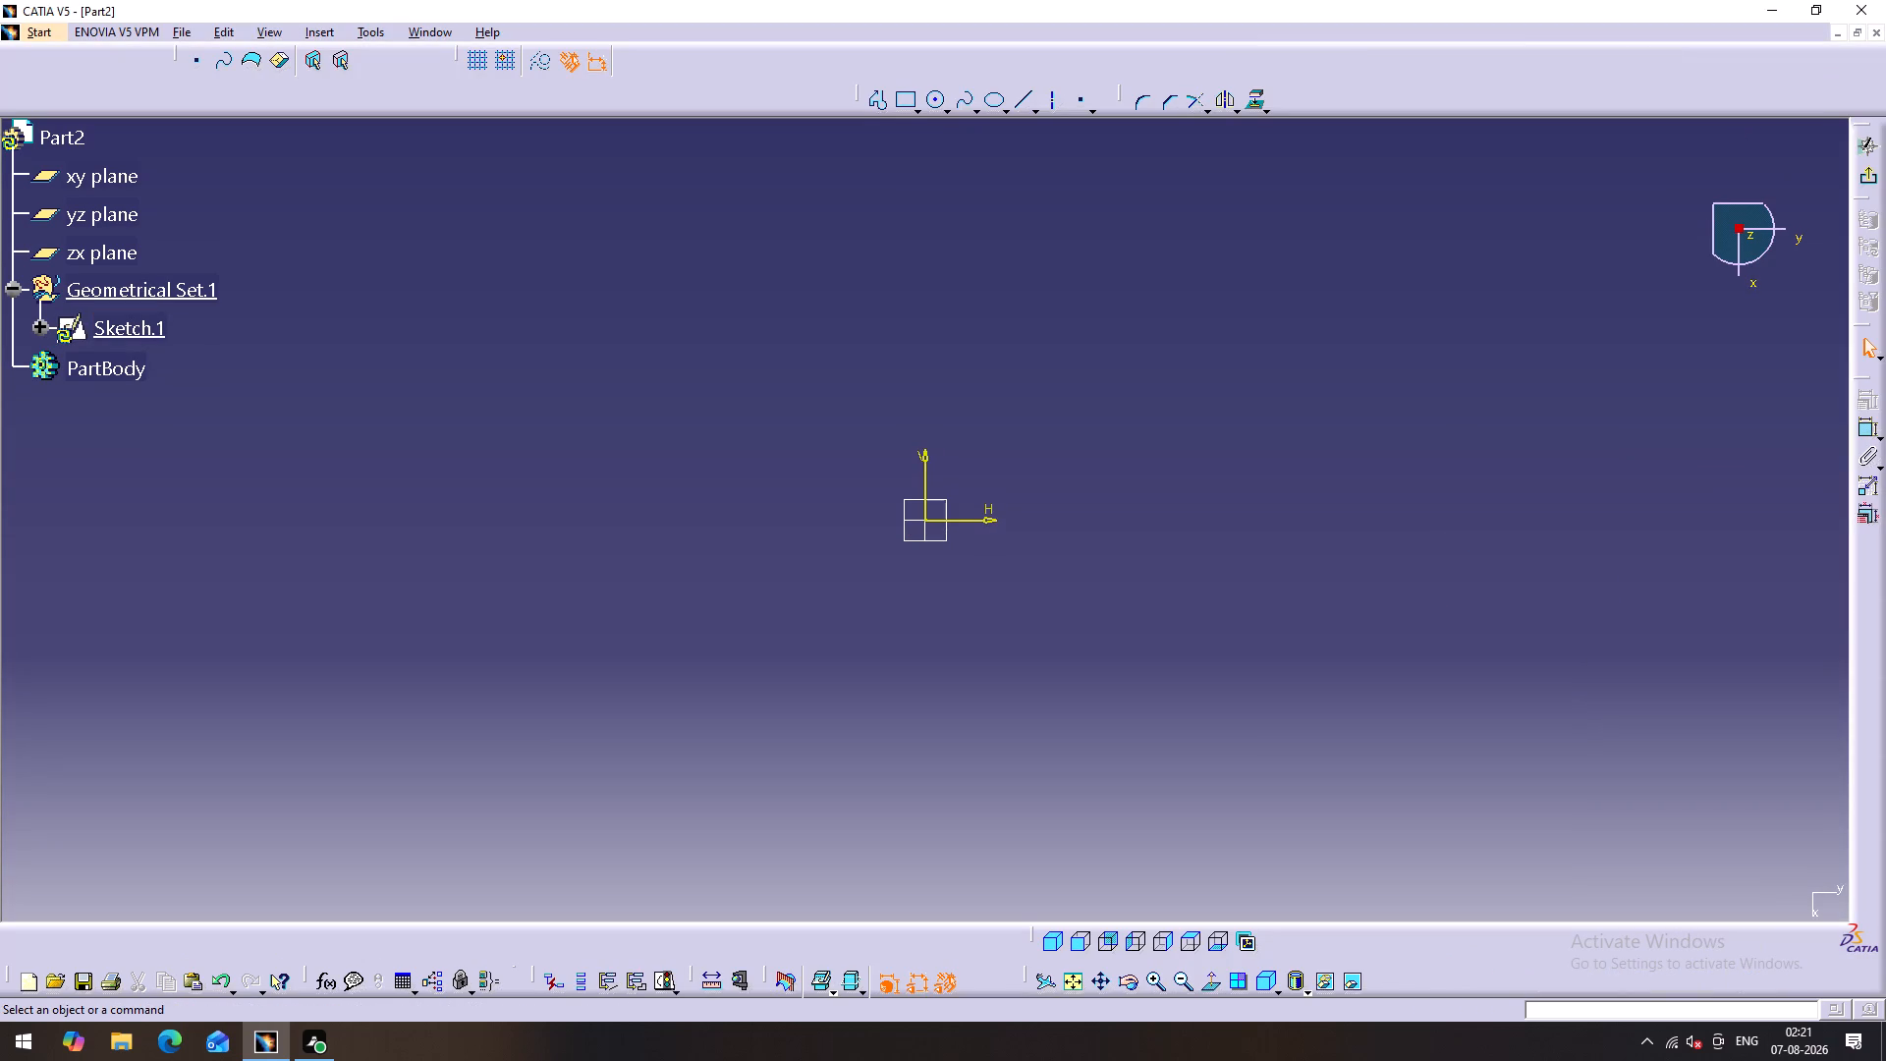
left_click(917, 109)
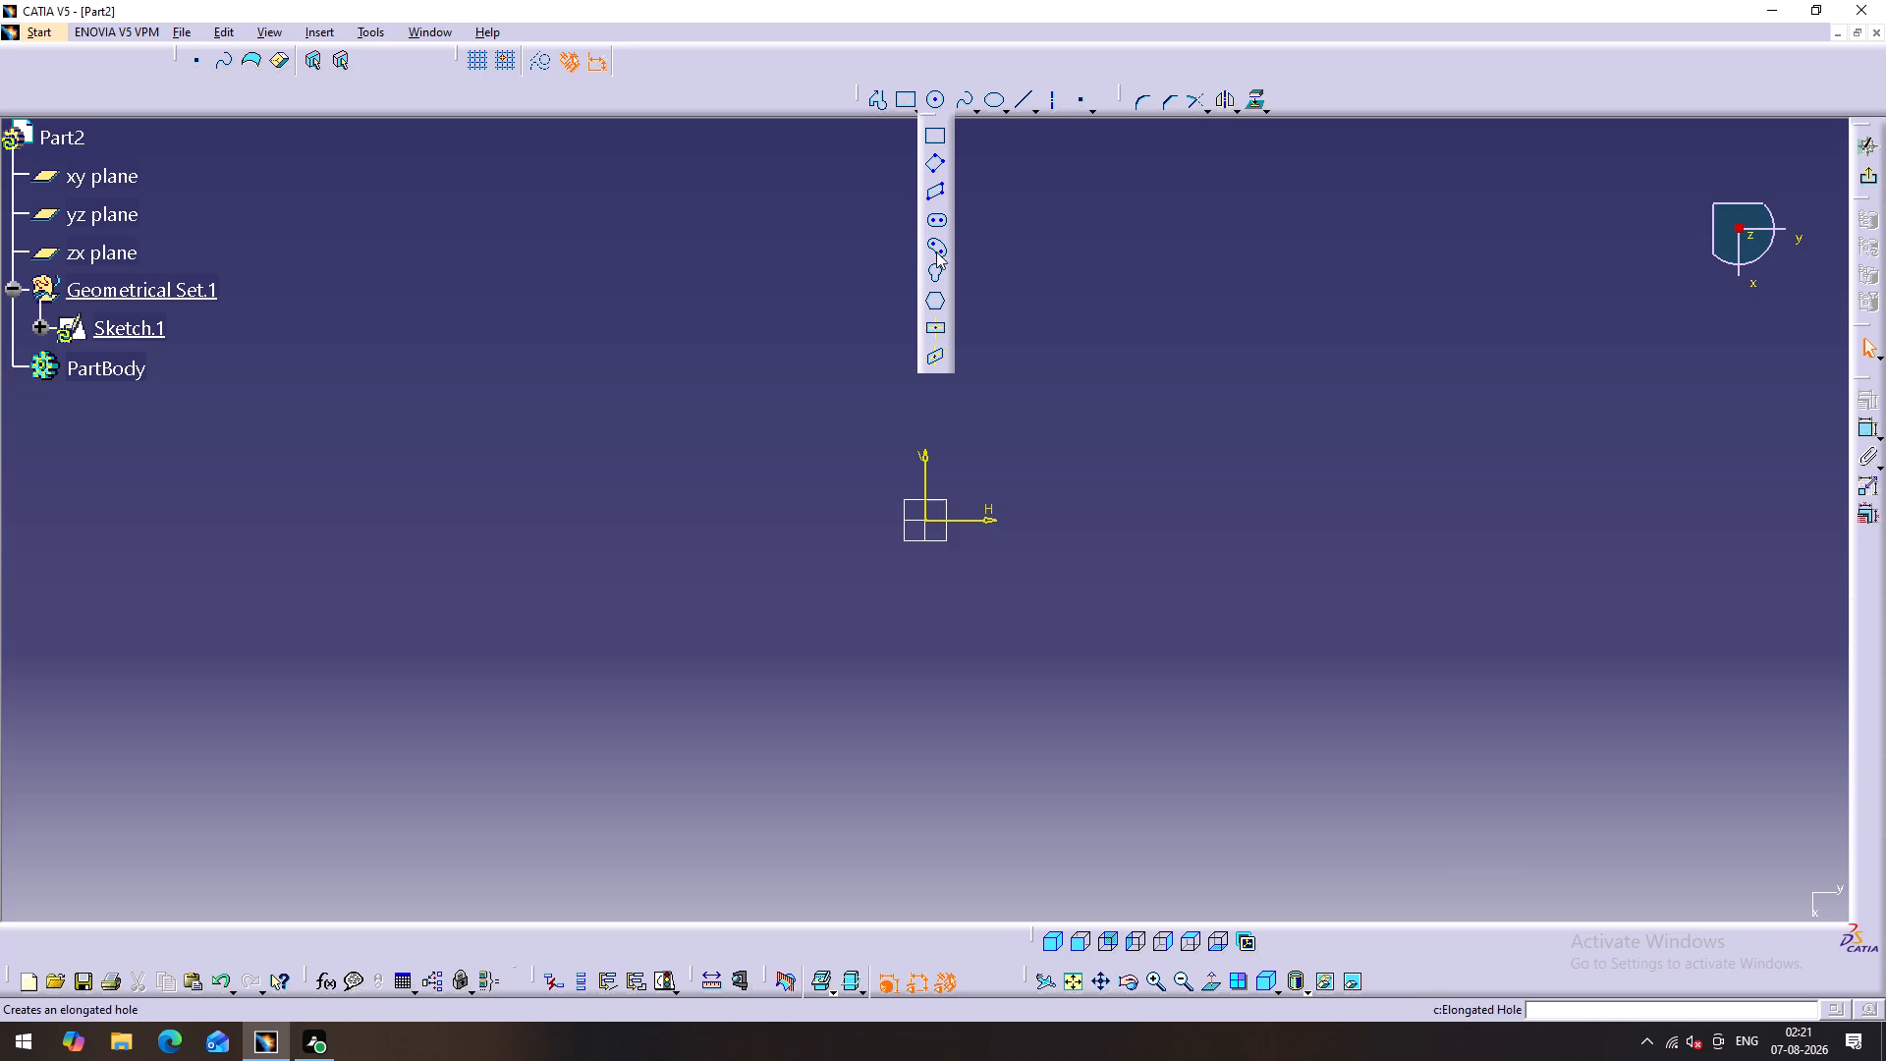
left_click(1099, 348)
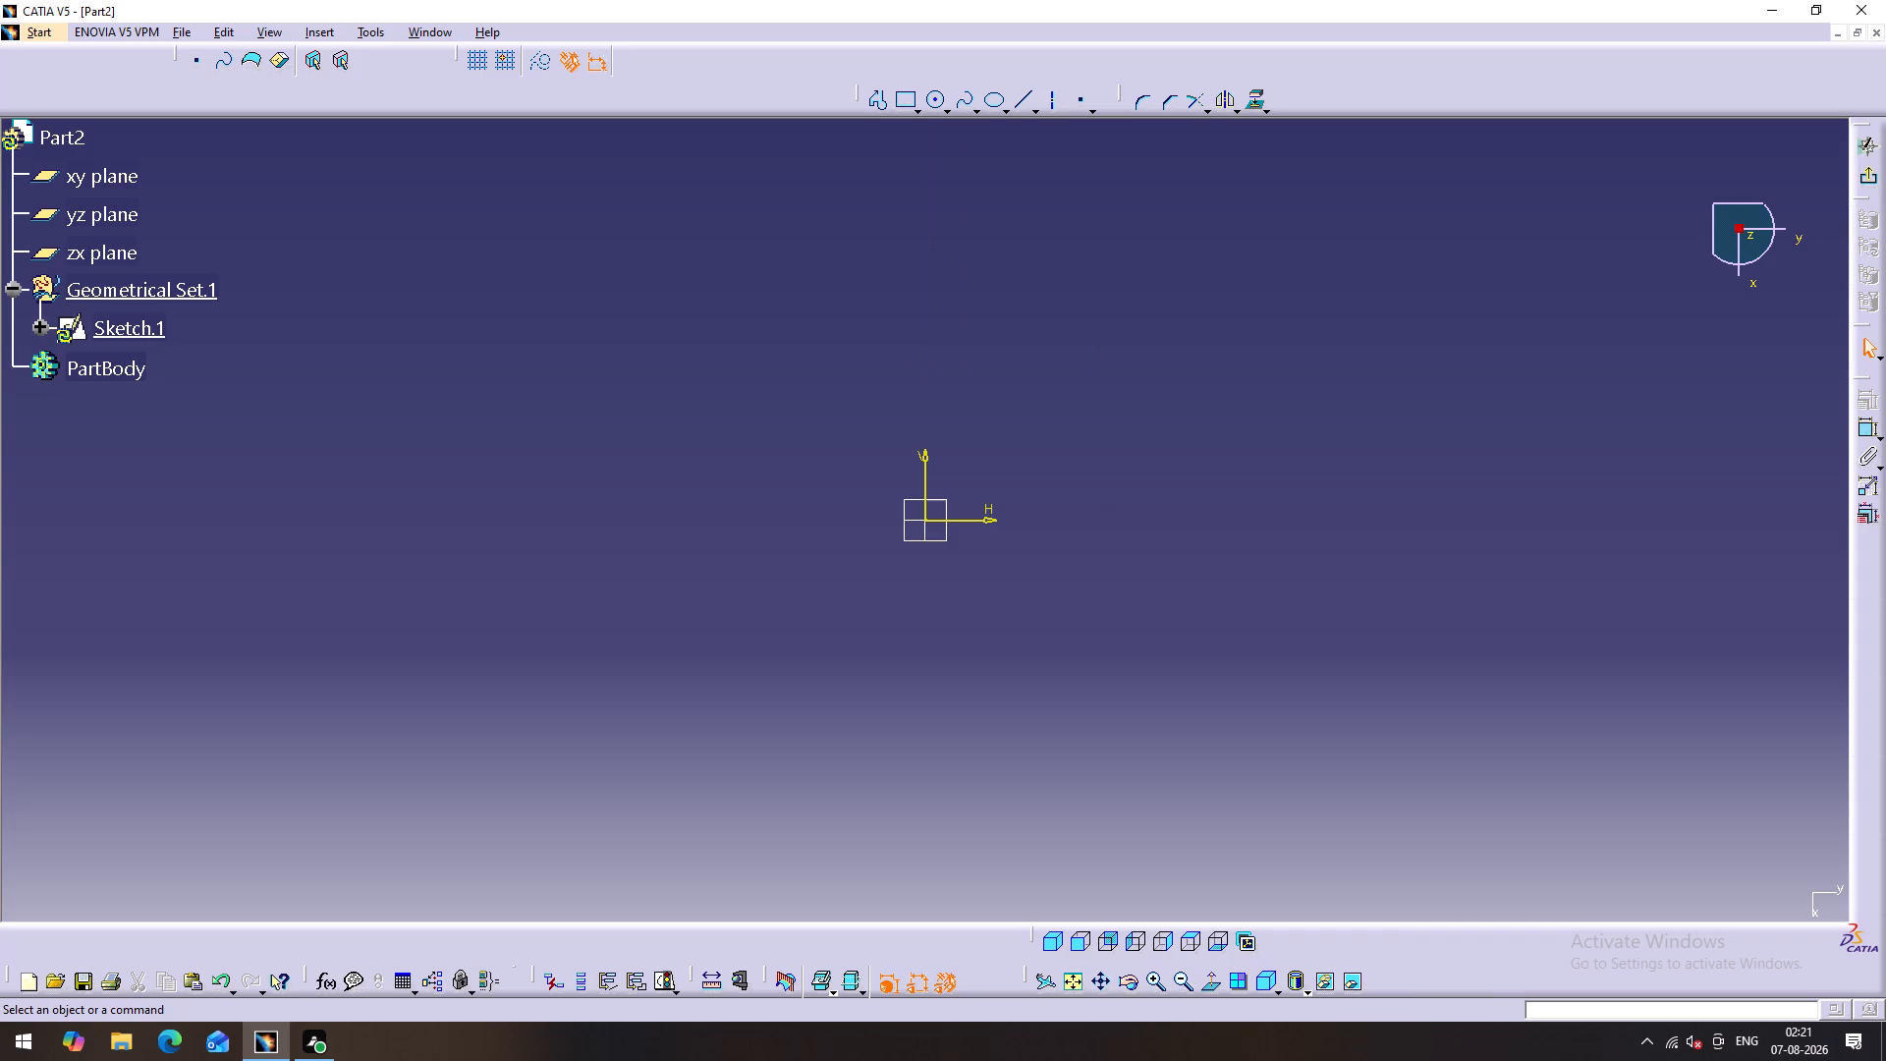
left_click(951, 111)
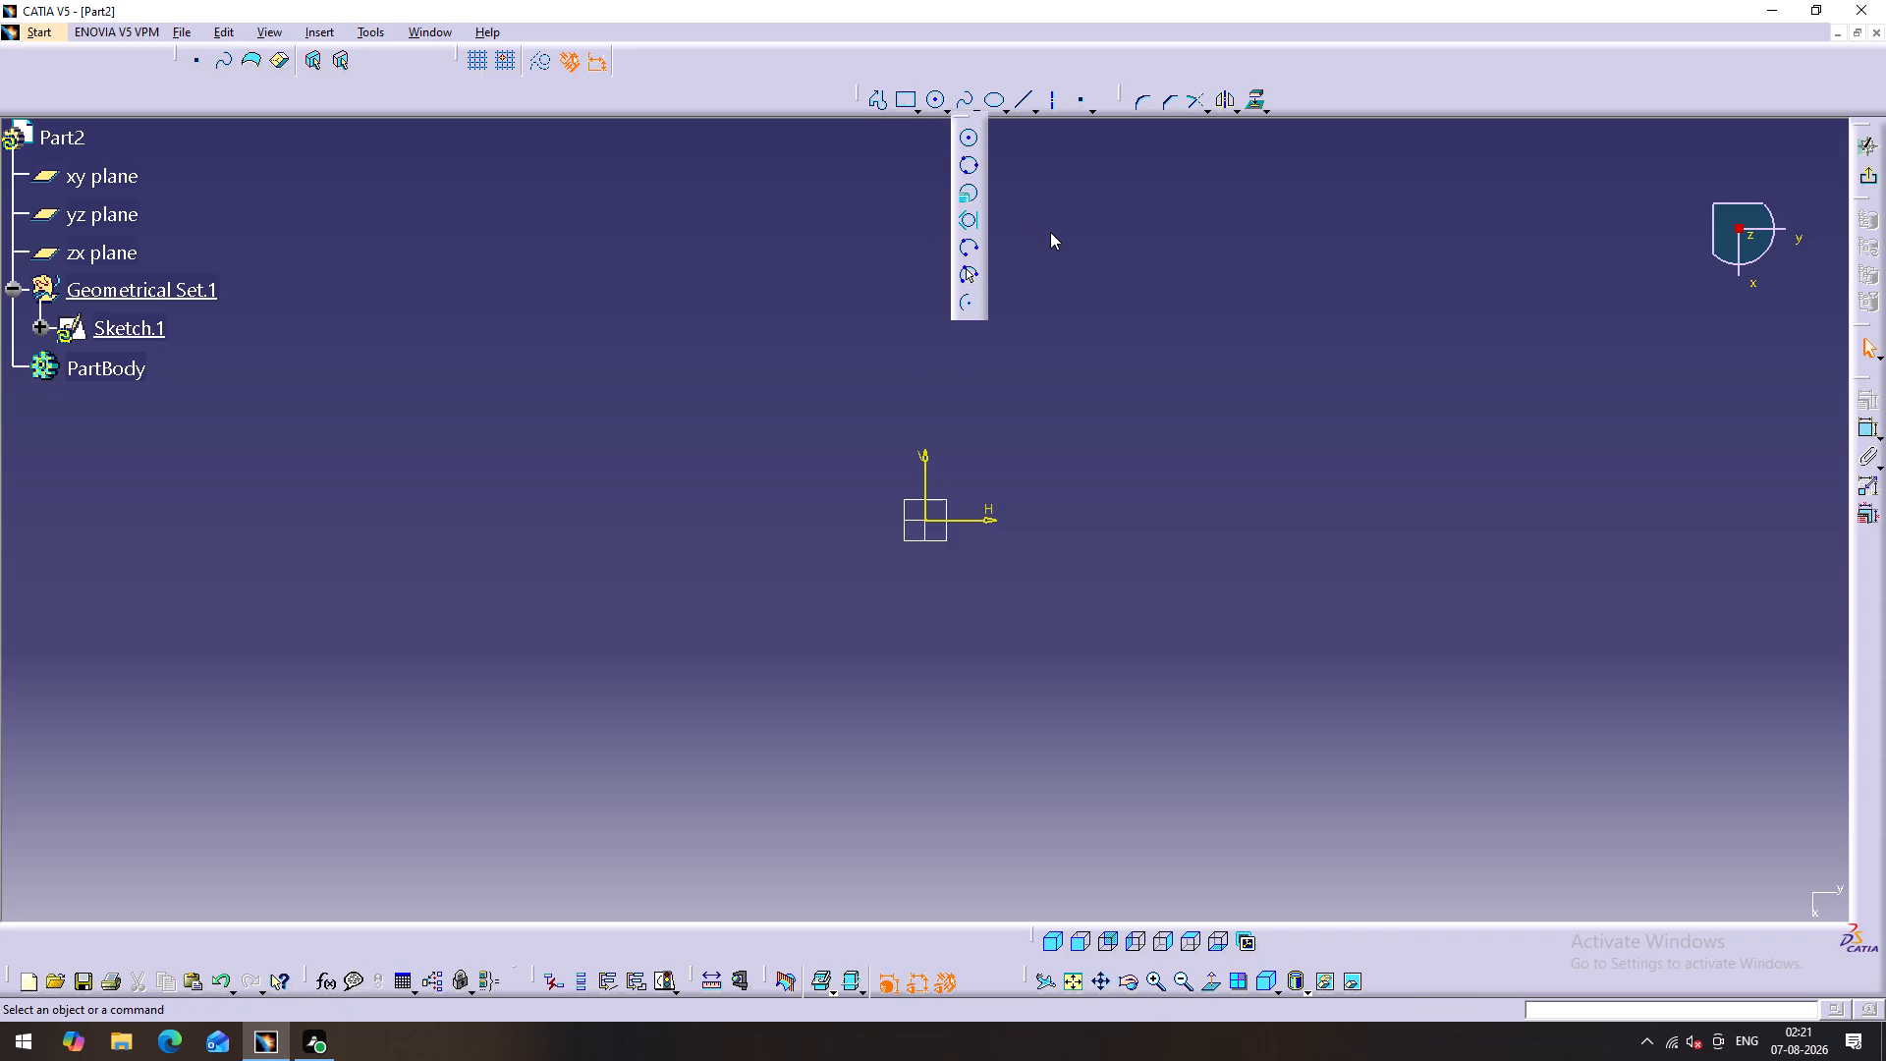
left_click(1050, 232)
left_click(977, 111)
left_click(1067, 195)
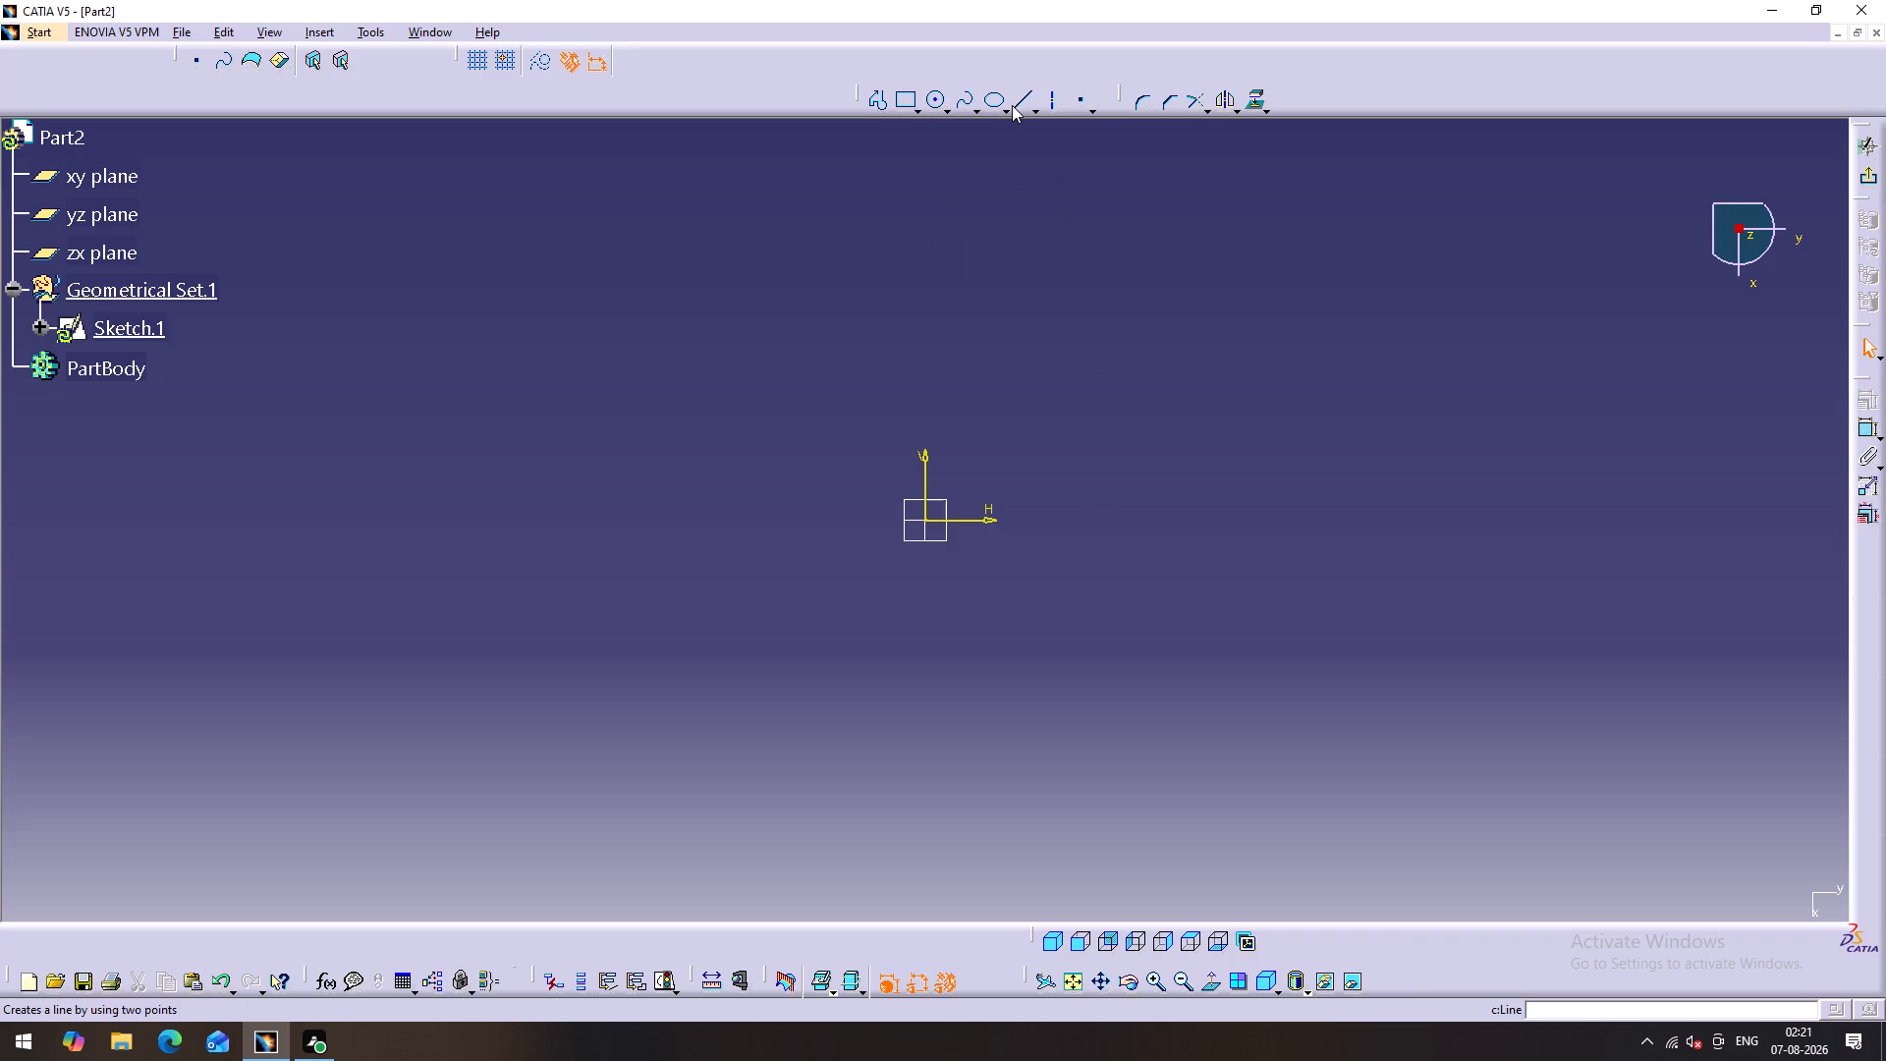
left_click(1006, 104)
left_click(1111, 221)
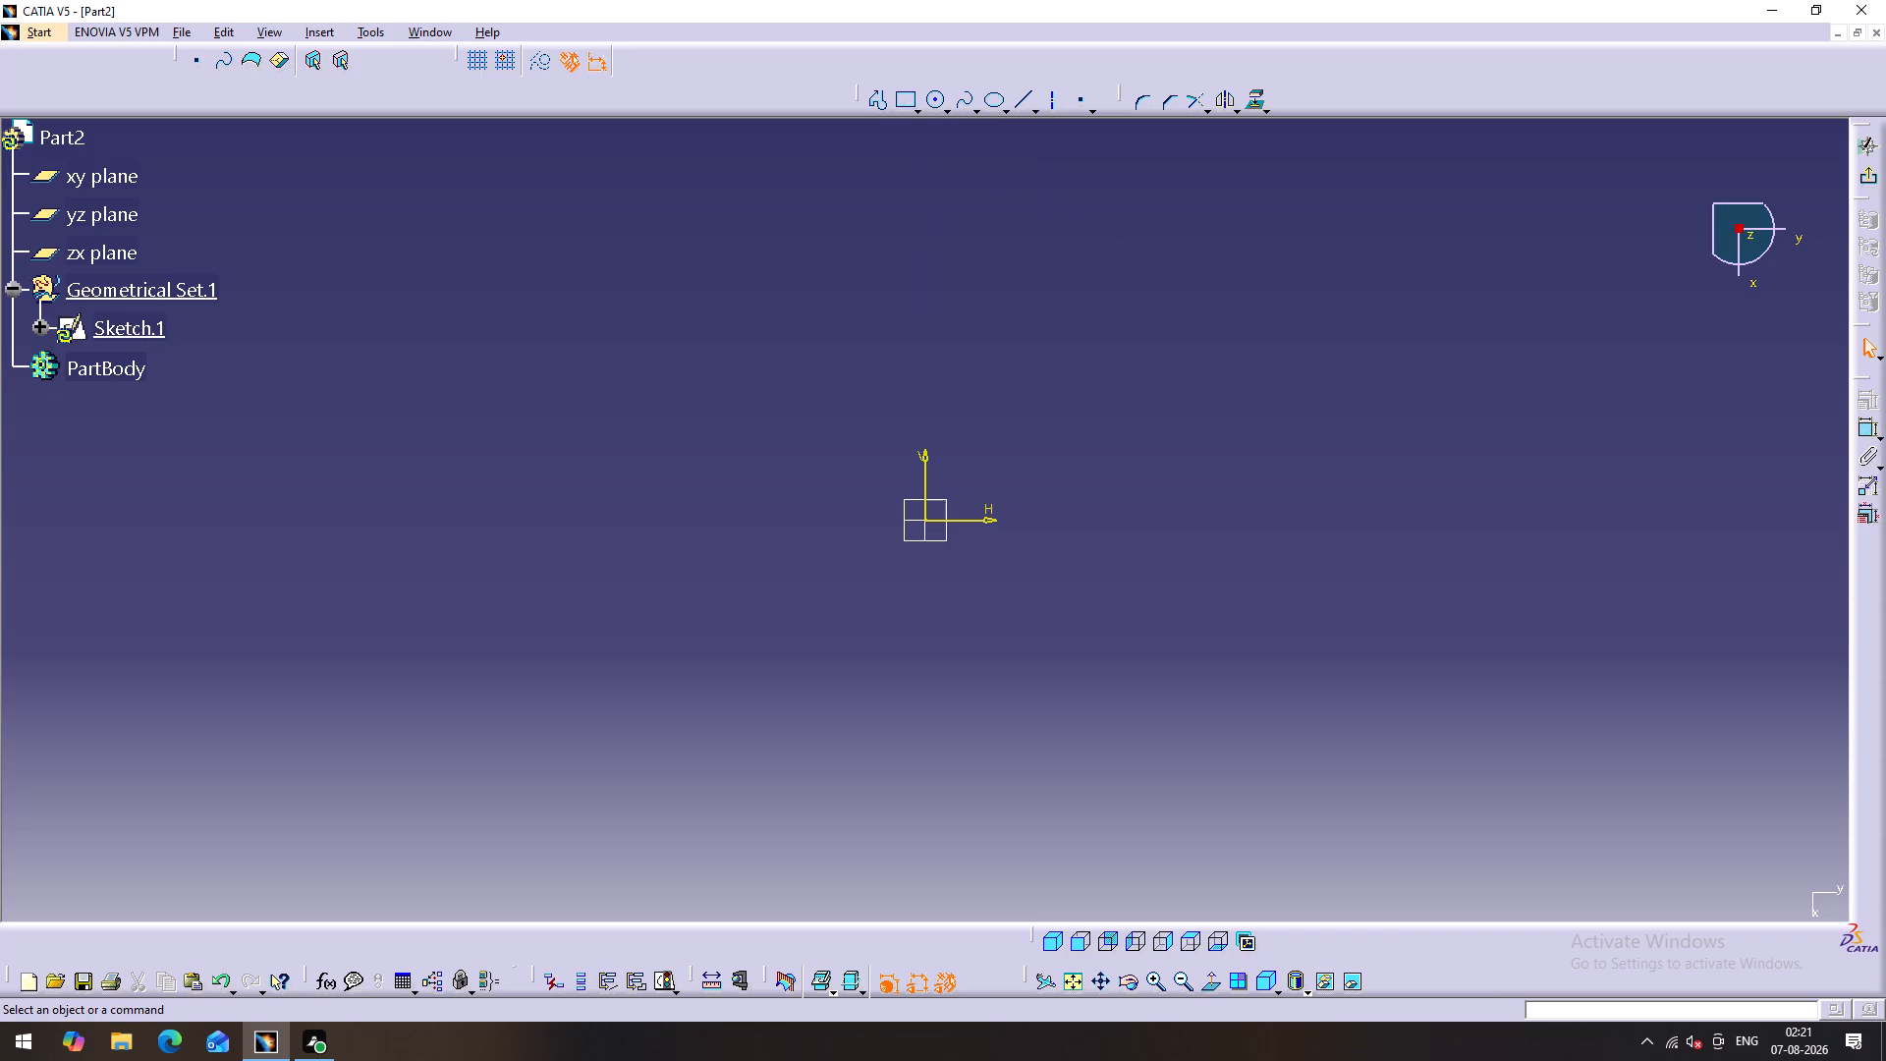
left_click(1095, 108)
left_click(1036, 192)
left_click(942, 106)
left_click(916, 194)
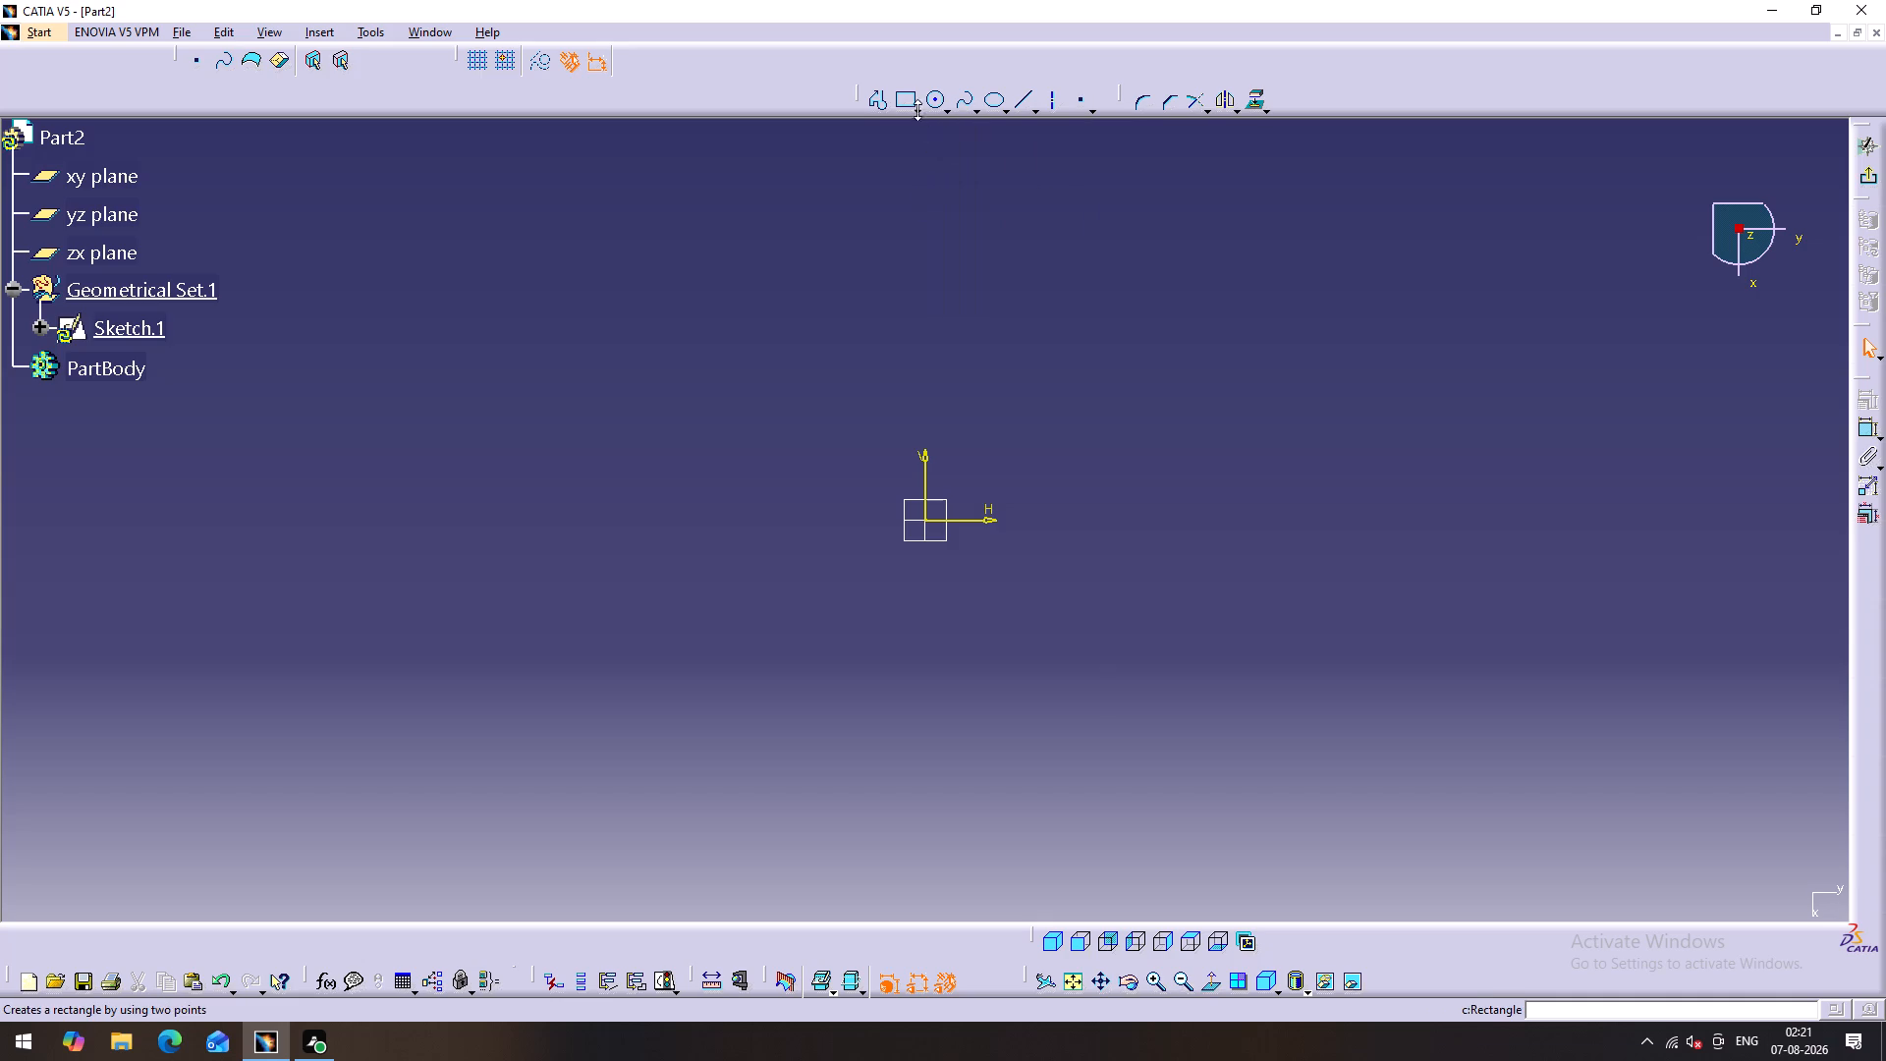
Draw a hexagon centred on the sketch origin, about 69 mm across flats, with its upper side horizontal.
left_click(917, 110)
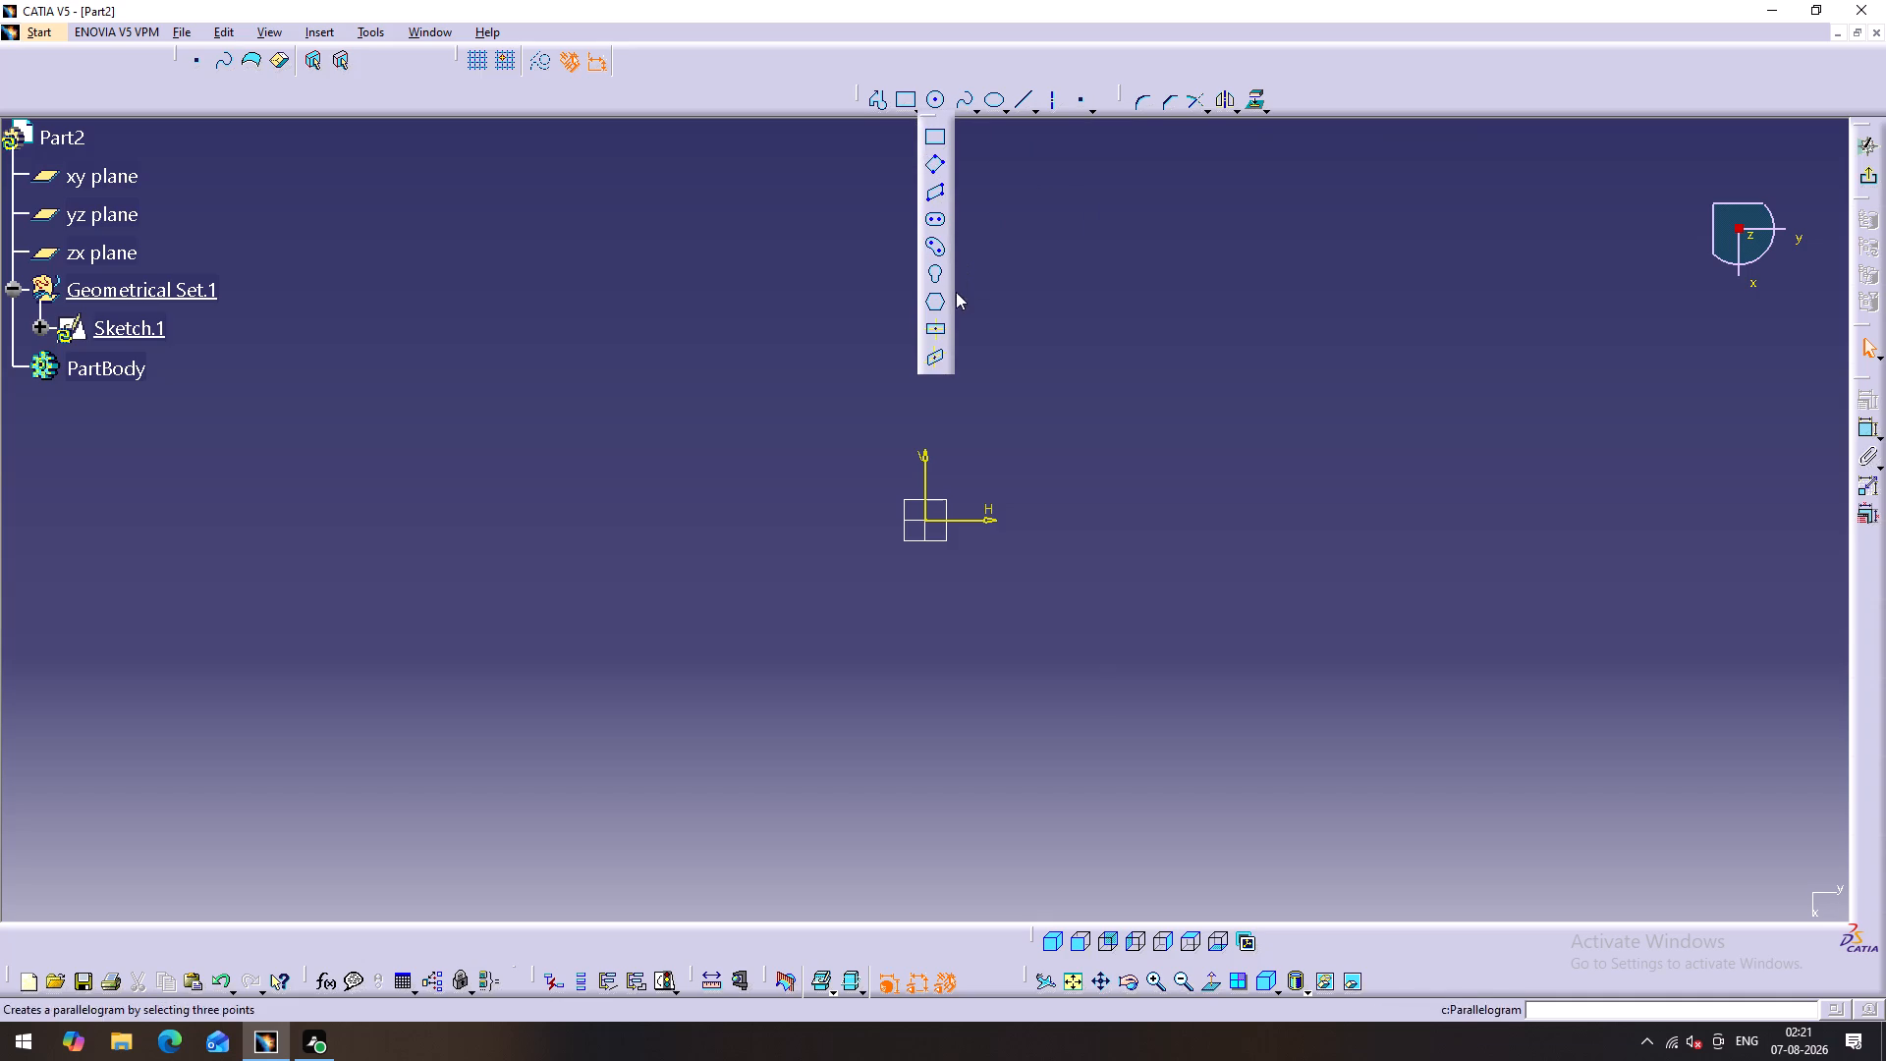
left_click(931, 305)
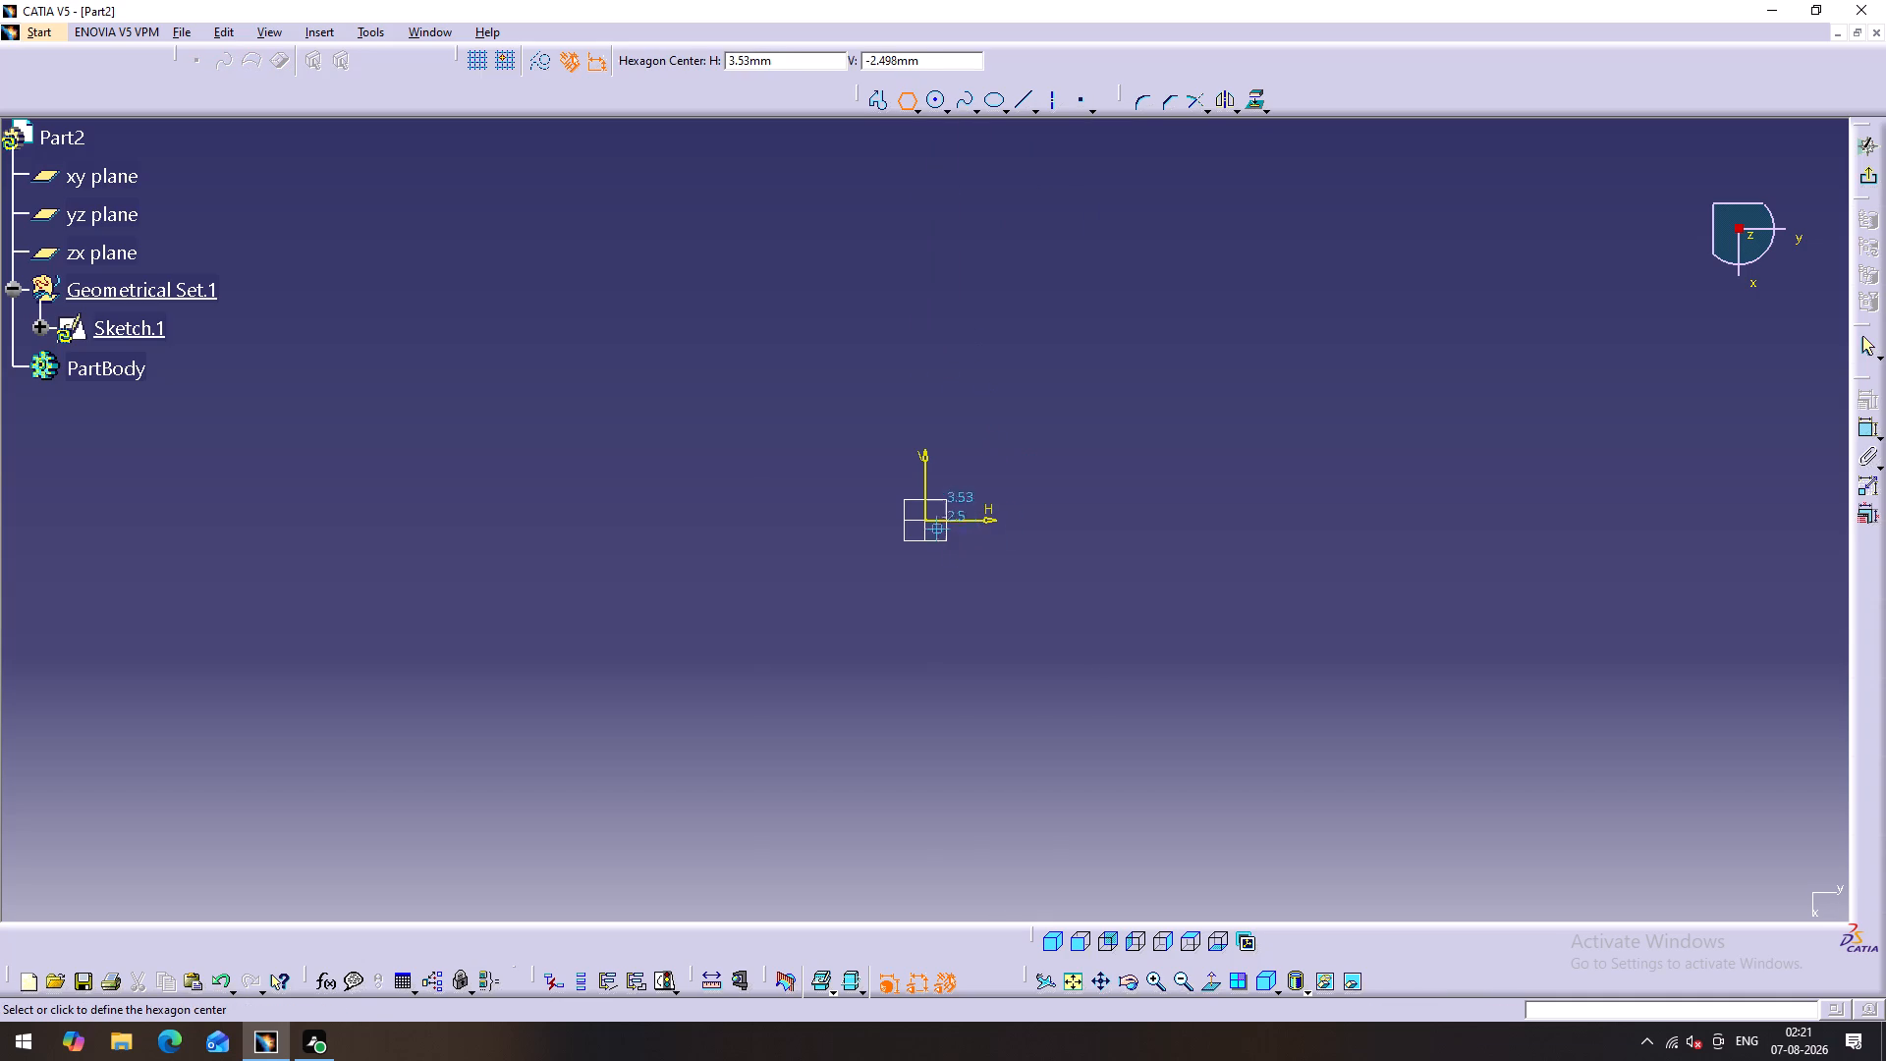
left_click(924, 520)
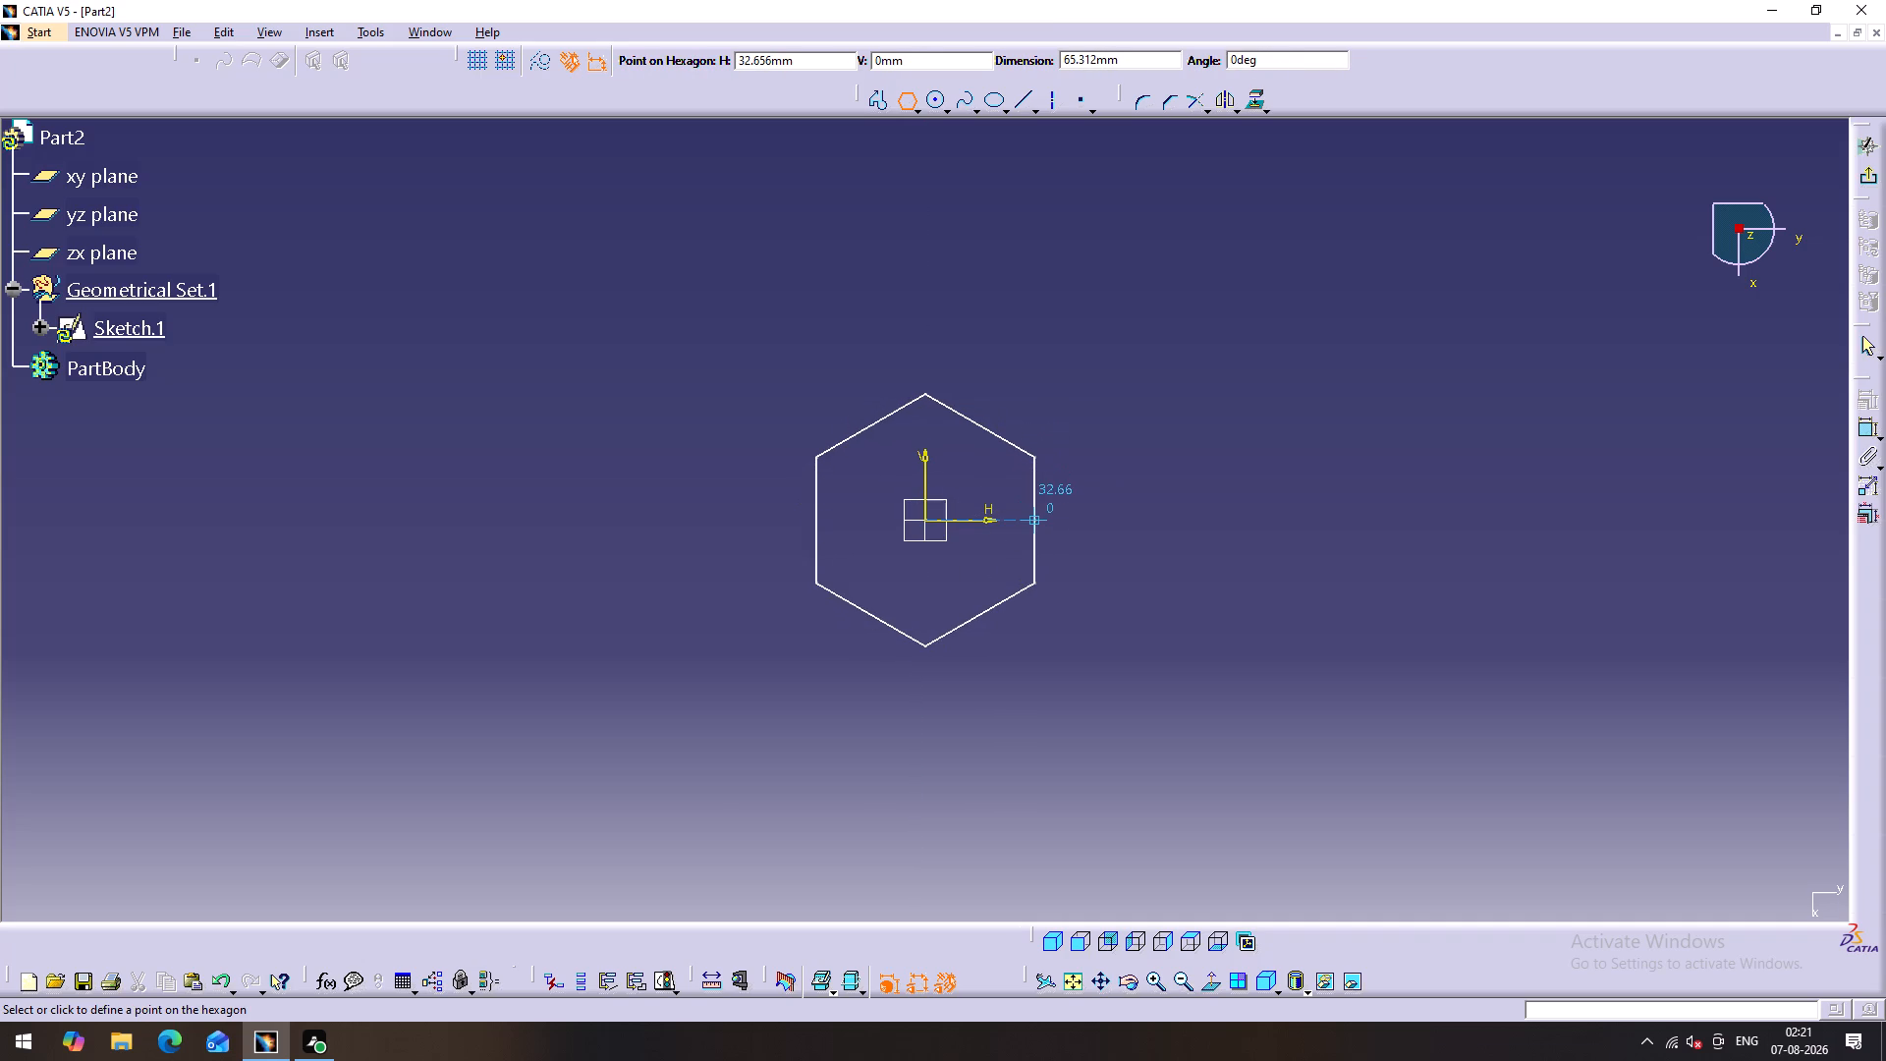
left_click(925, 405)
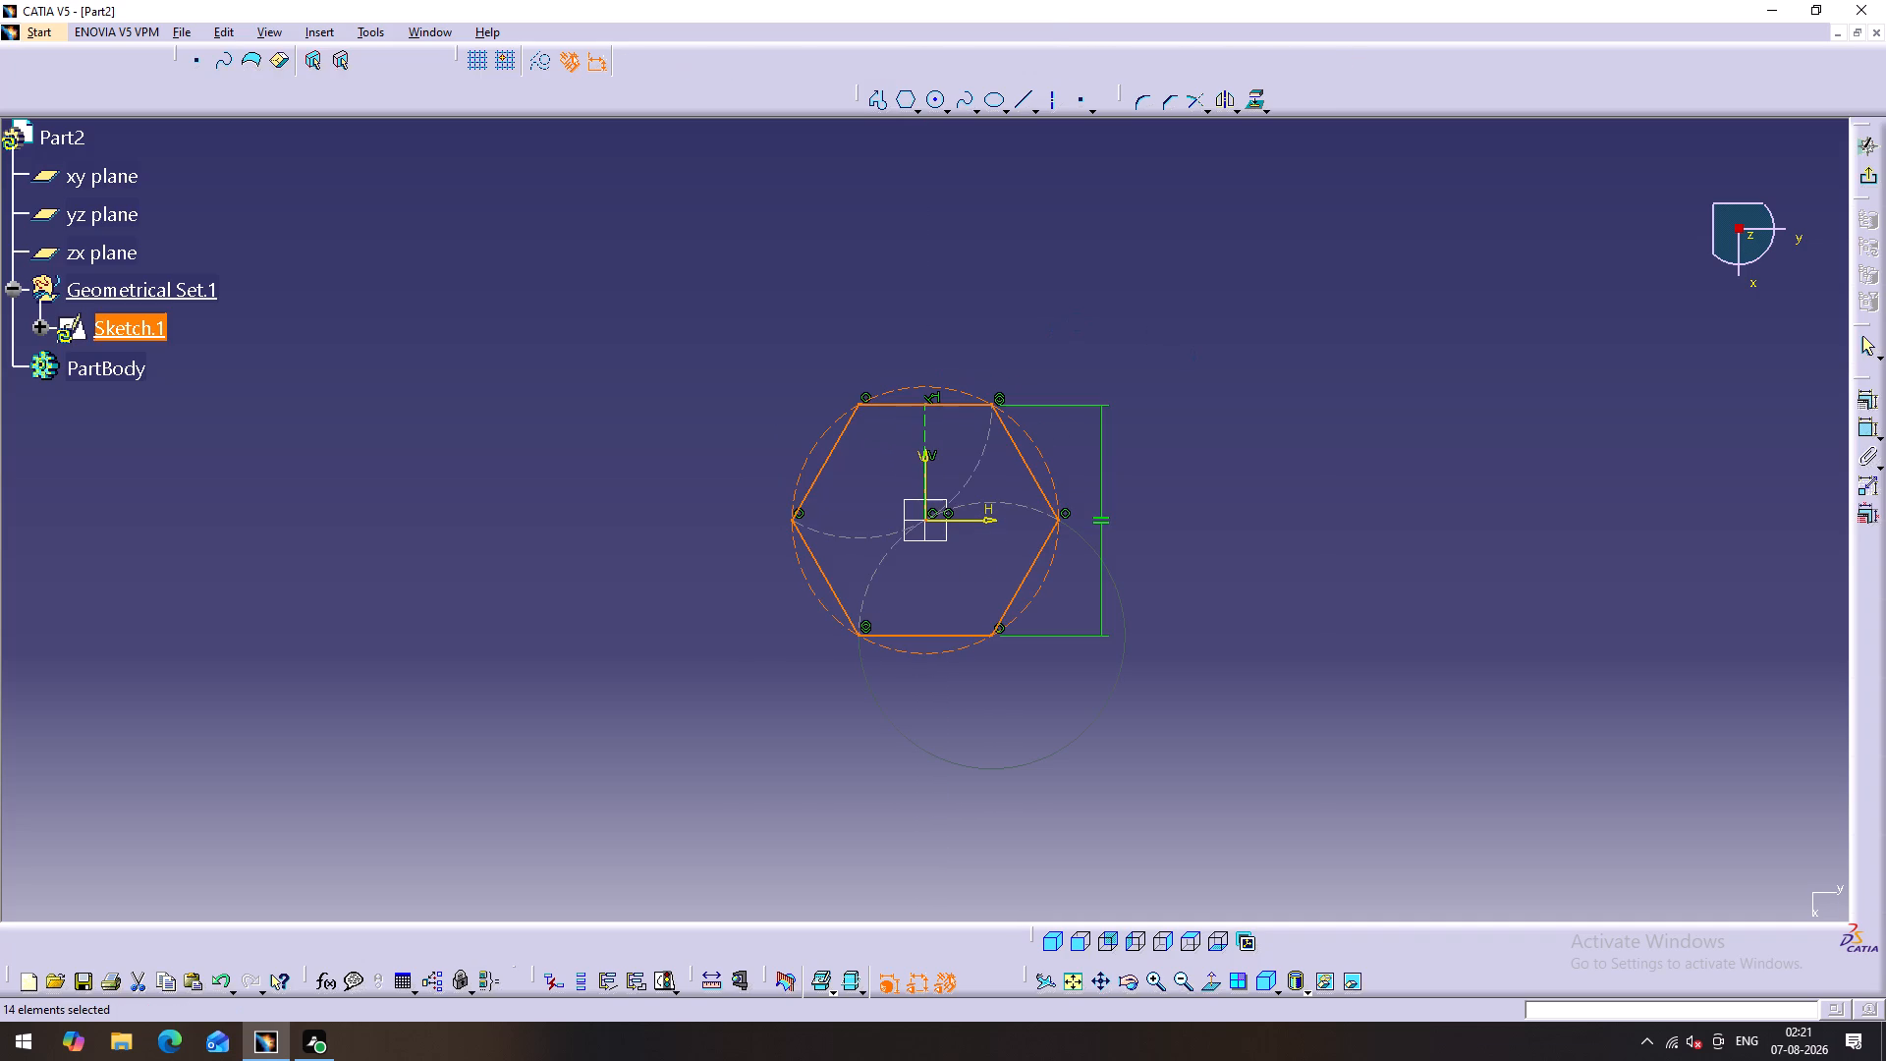
left_click(1380, 489)
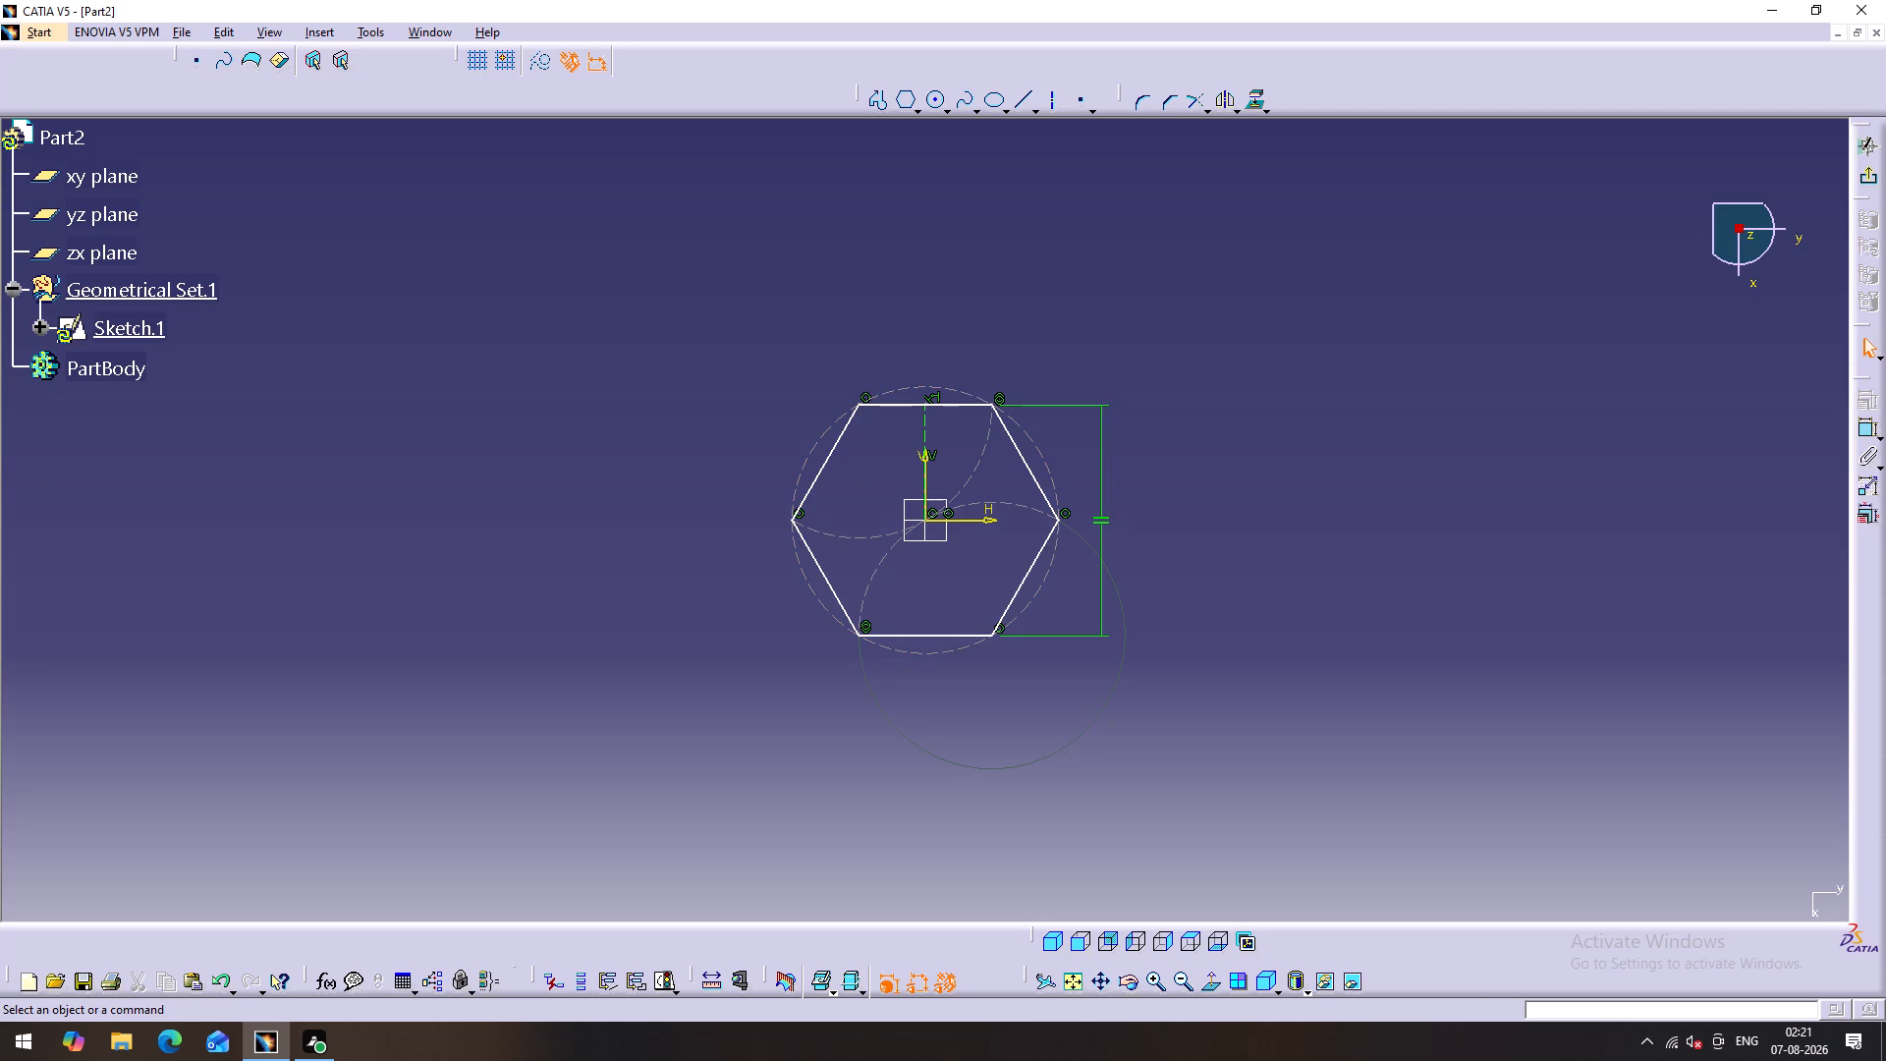
Dimension the hexagon's upper horizontal side and set its length to 40 mm.
left_click(1863, 428)
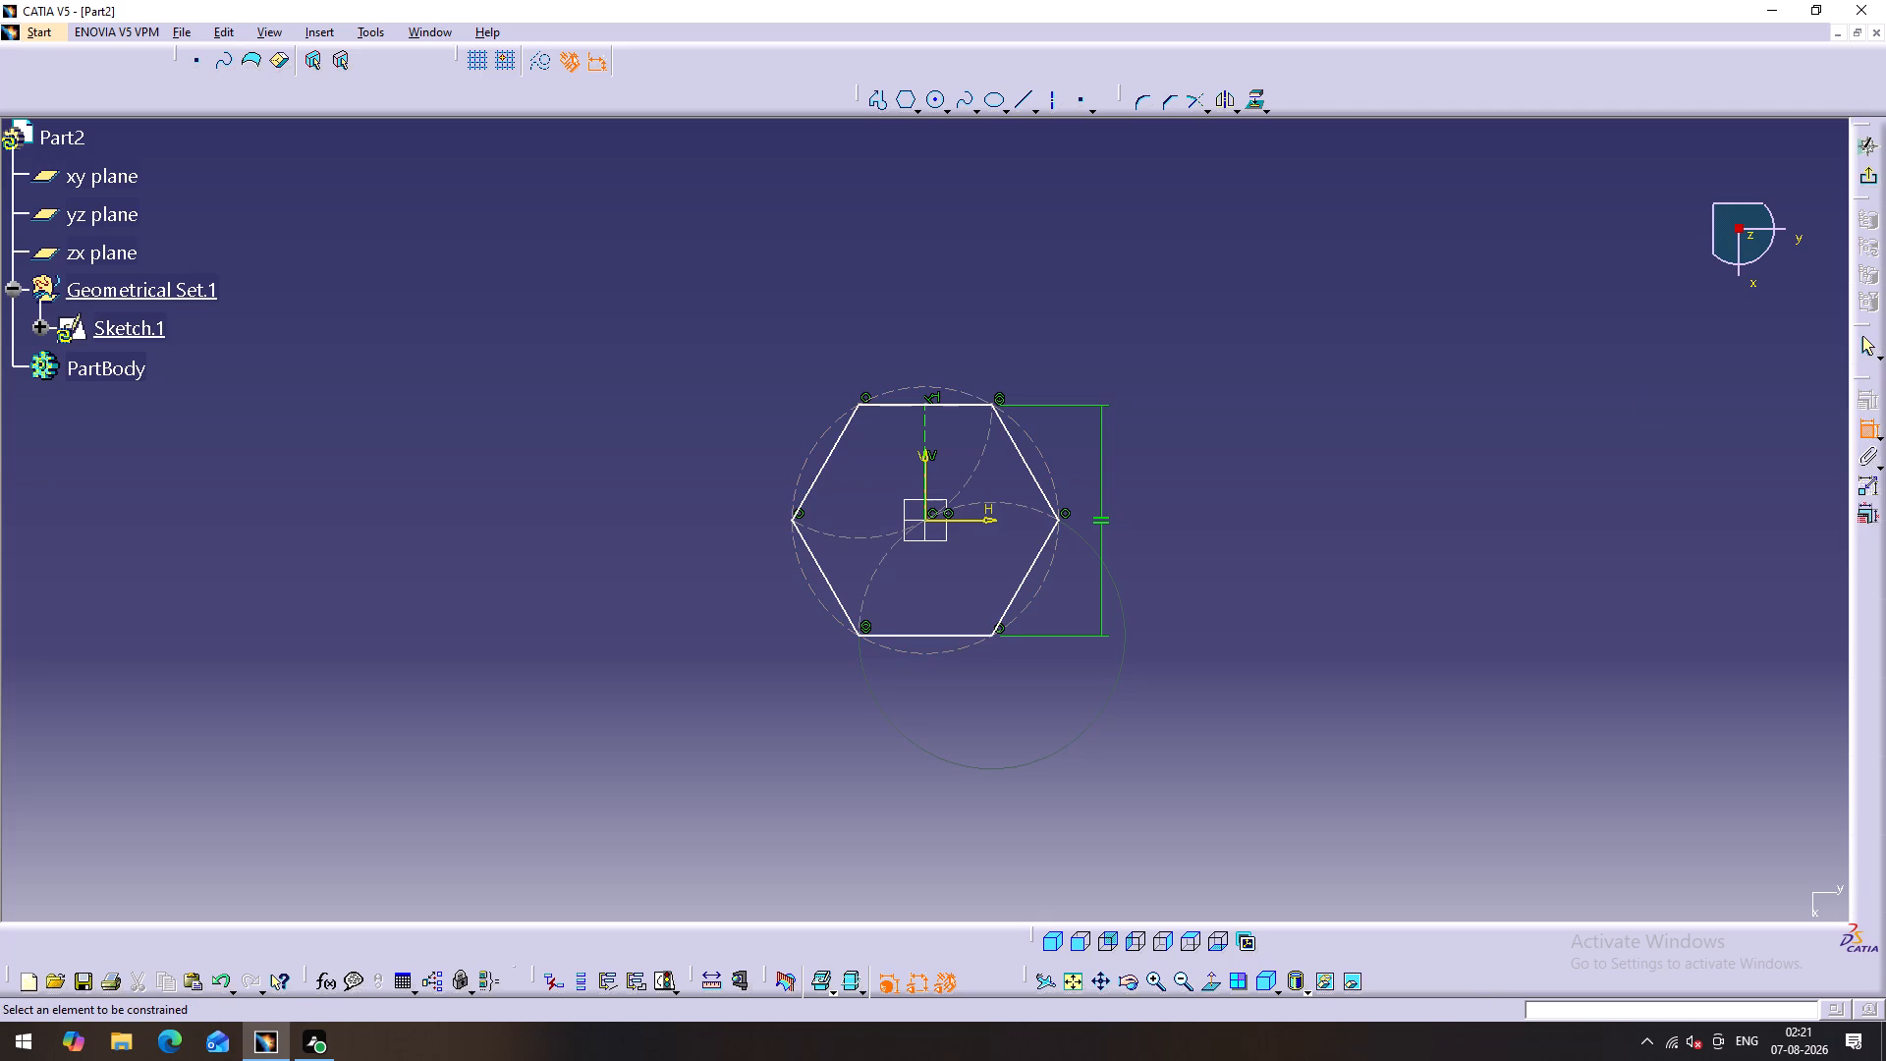
left_click(891, 402)
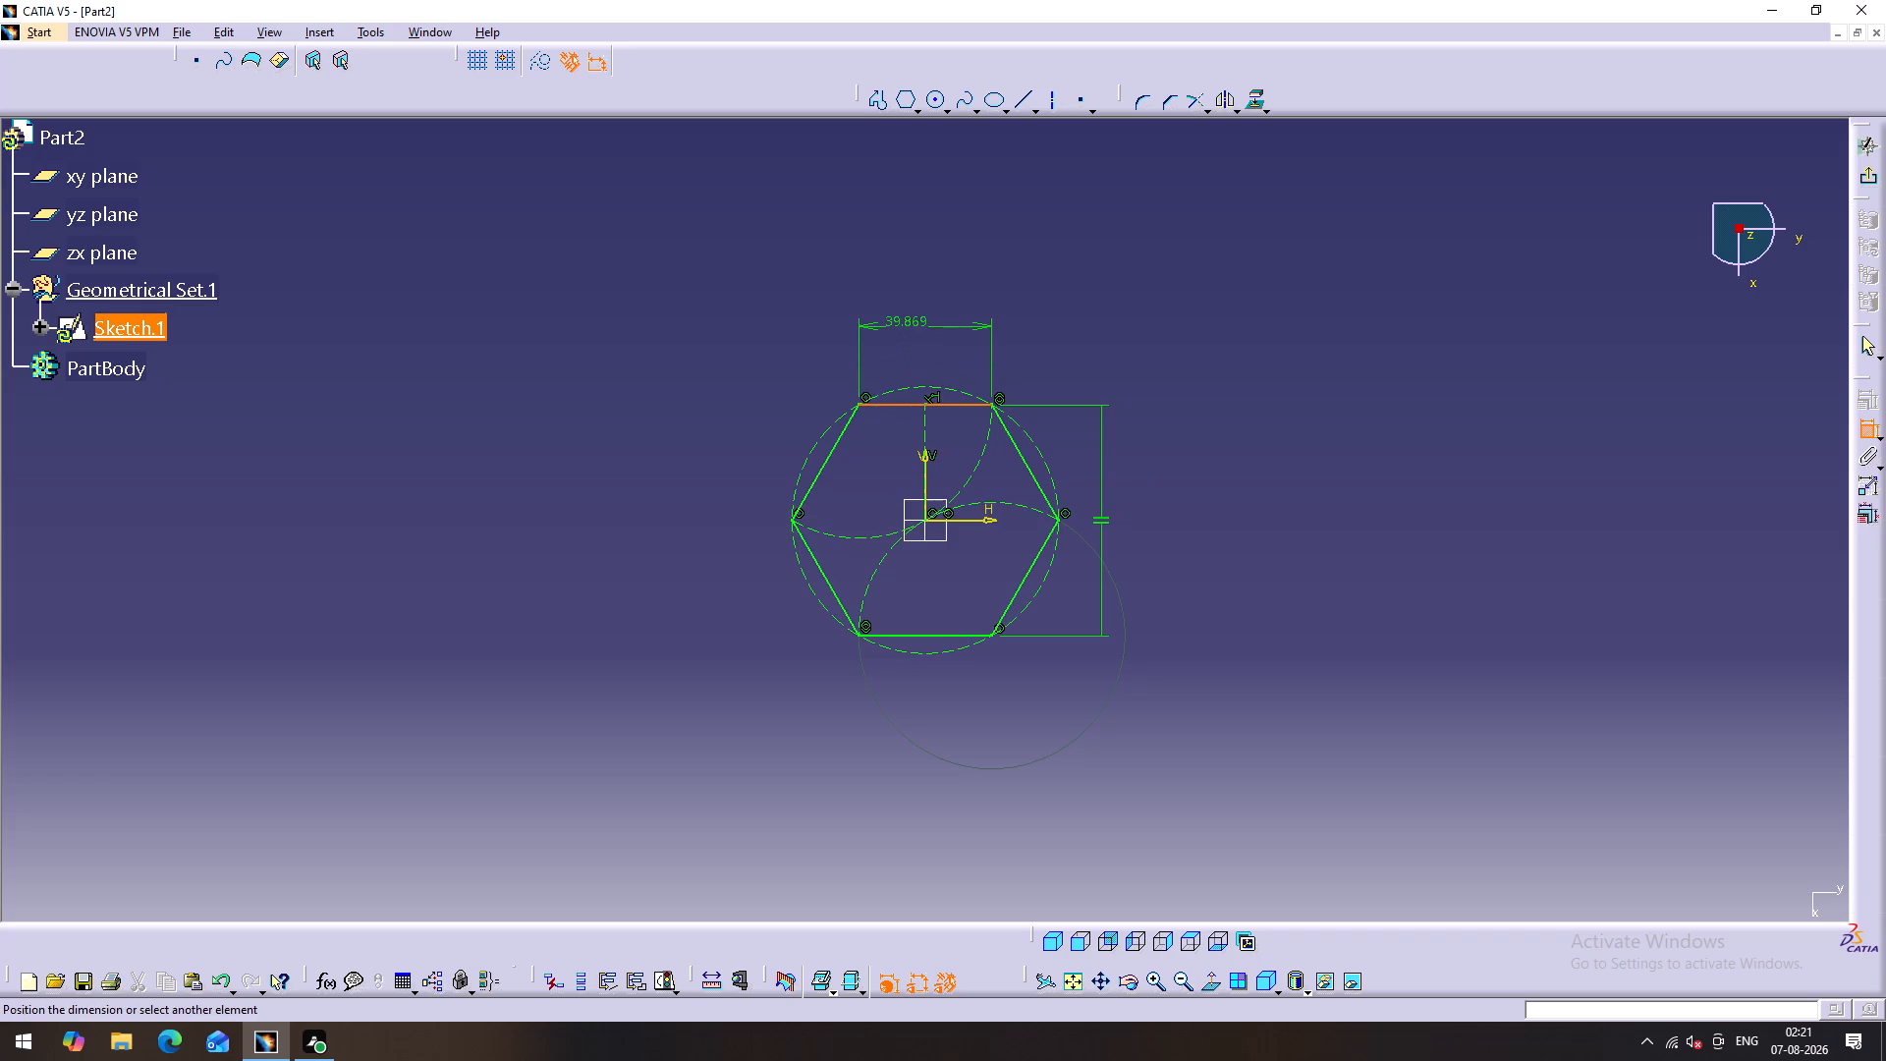
left_click(919, 320)
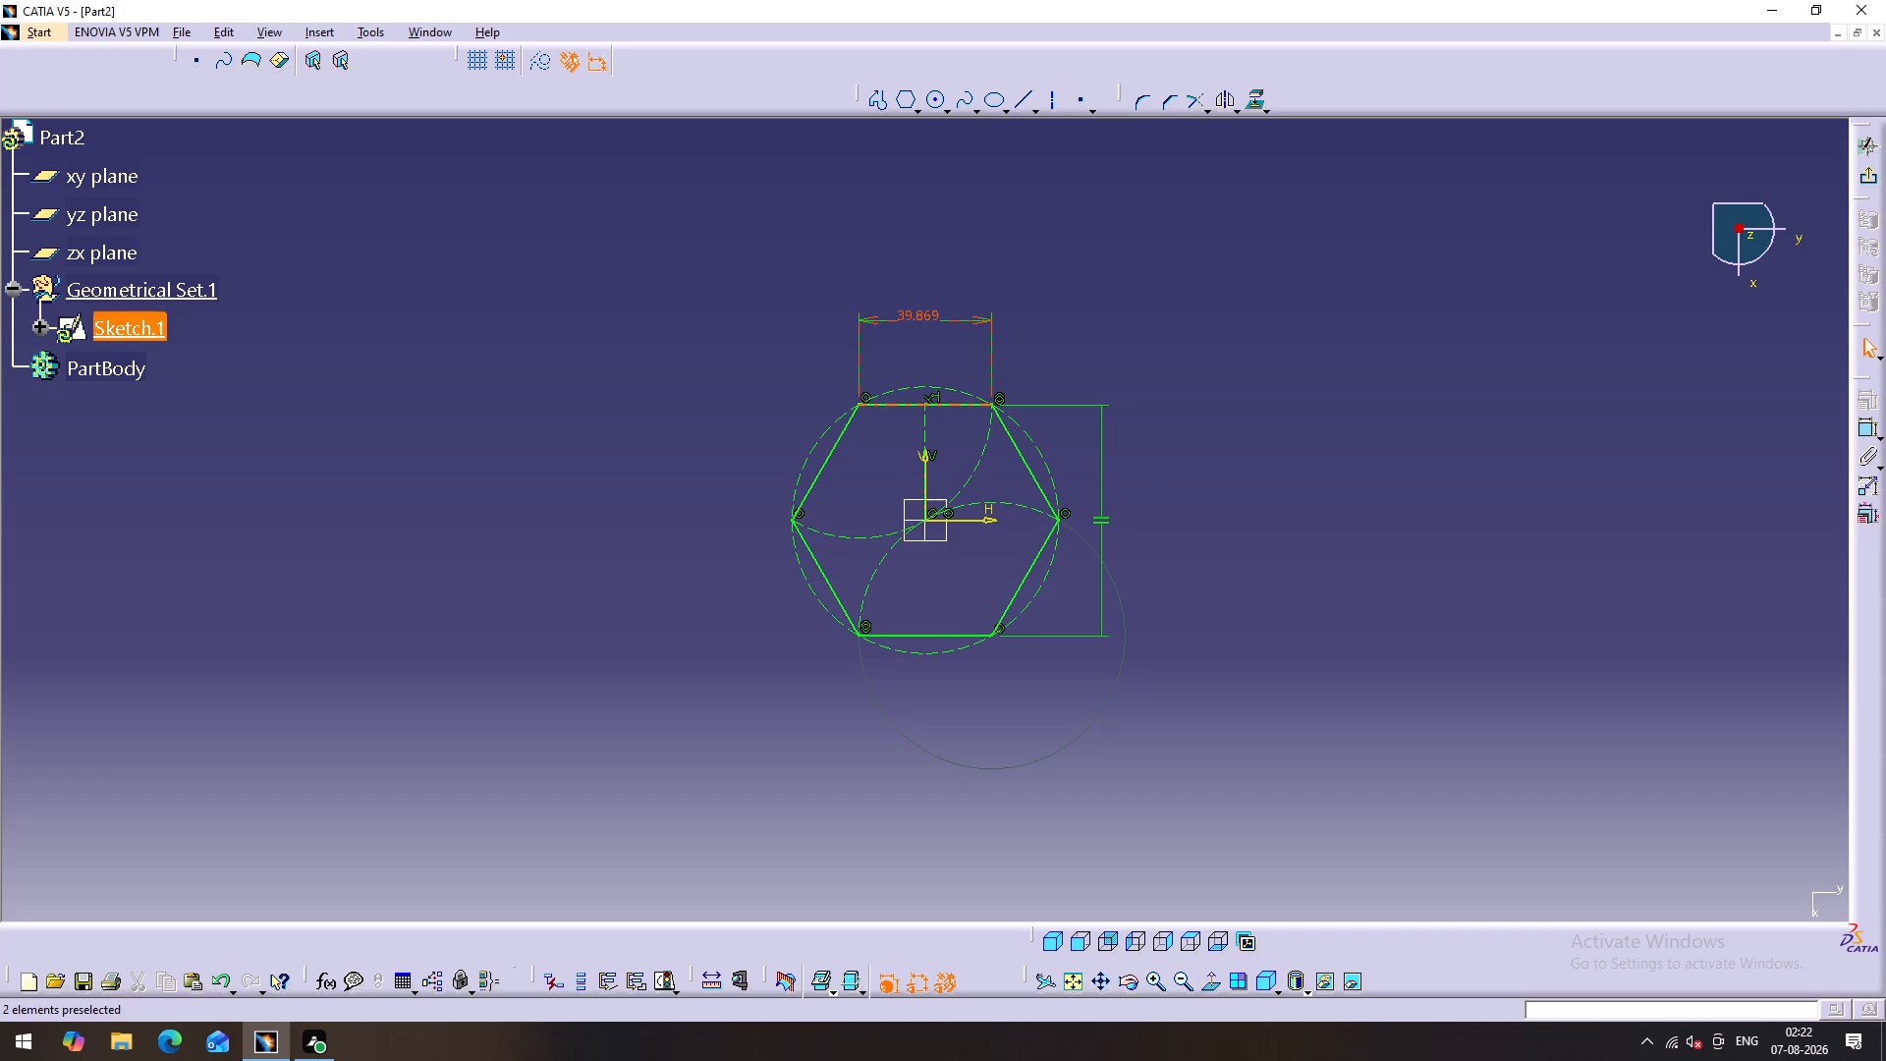
double_click(914, 318)
type("40")
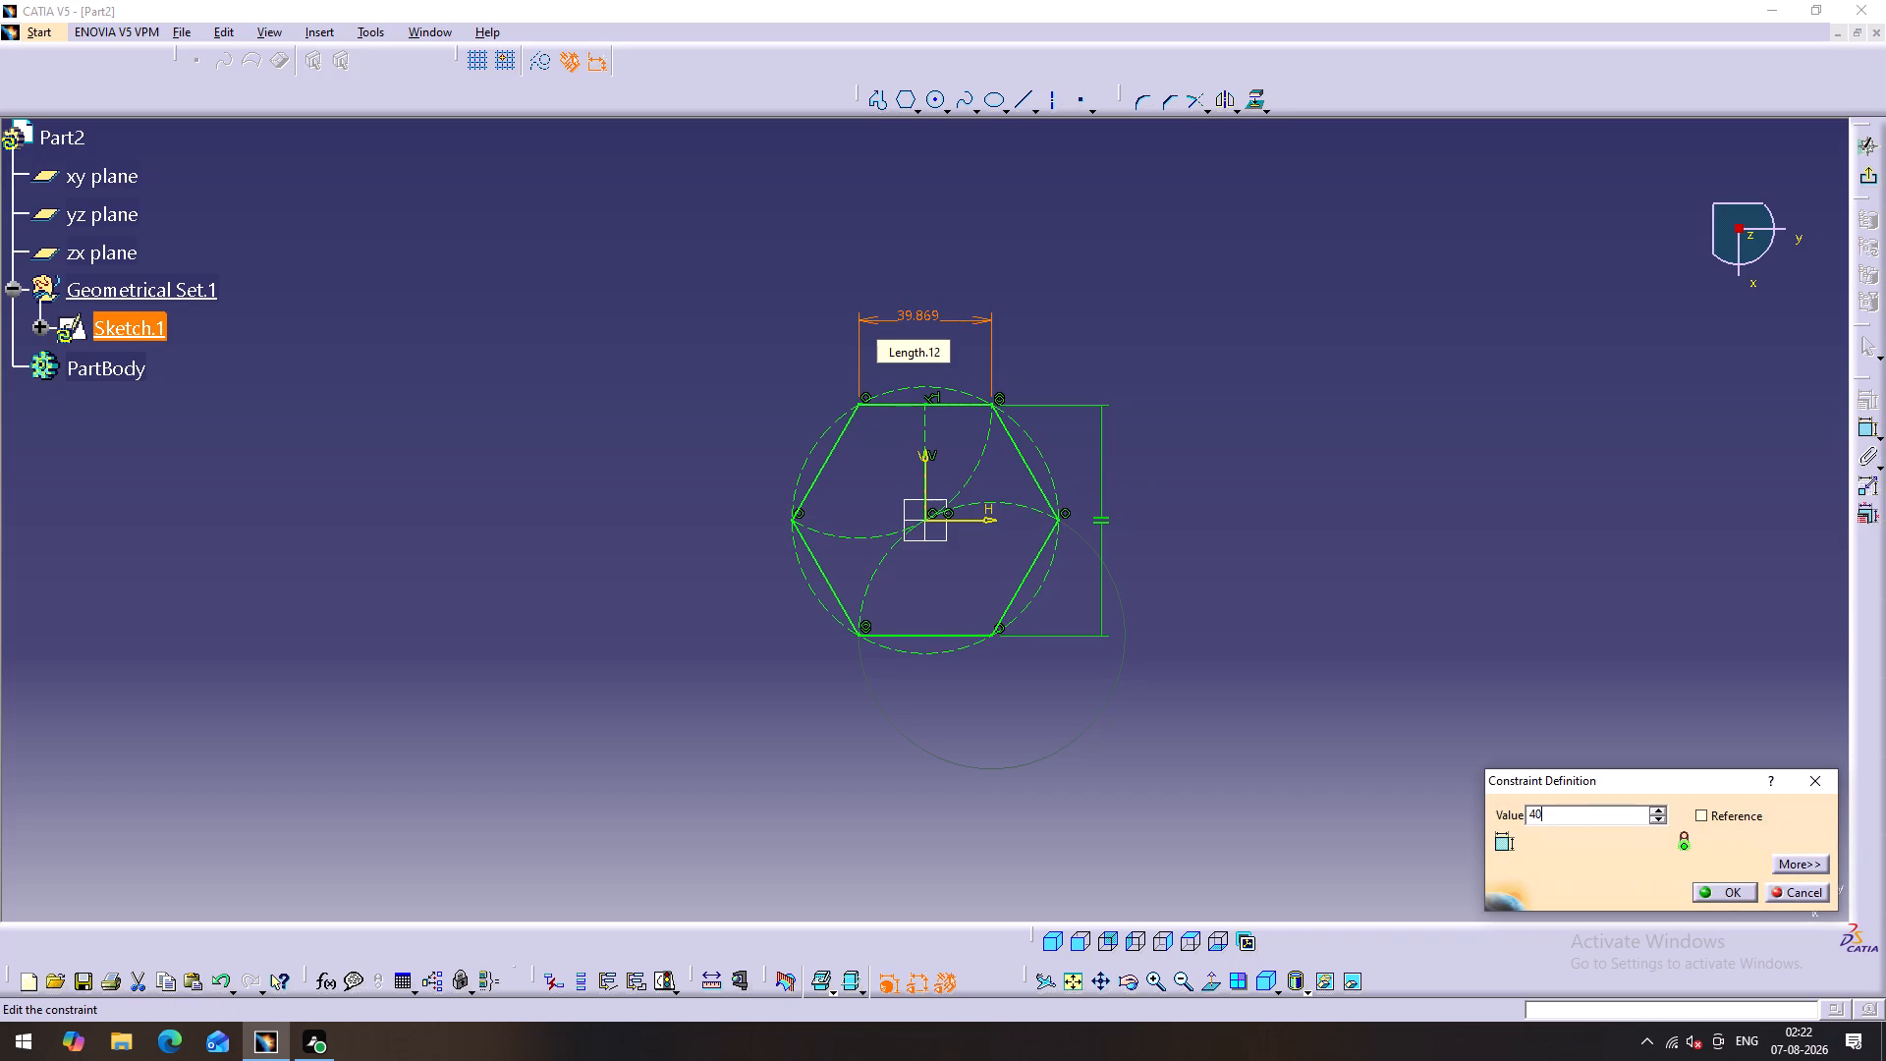
key("Return")
left_click(1286, 519)
left_click(1290, 486)
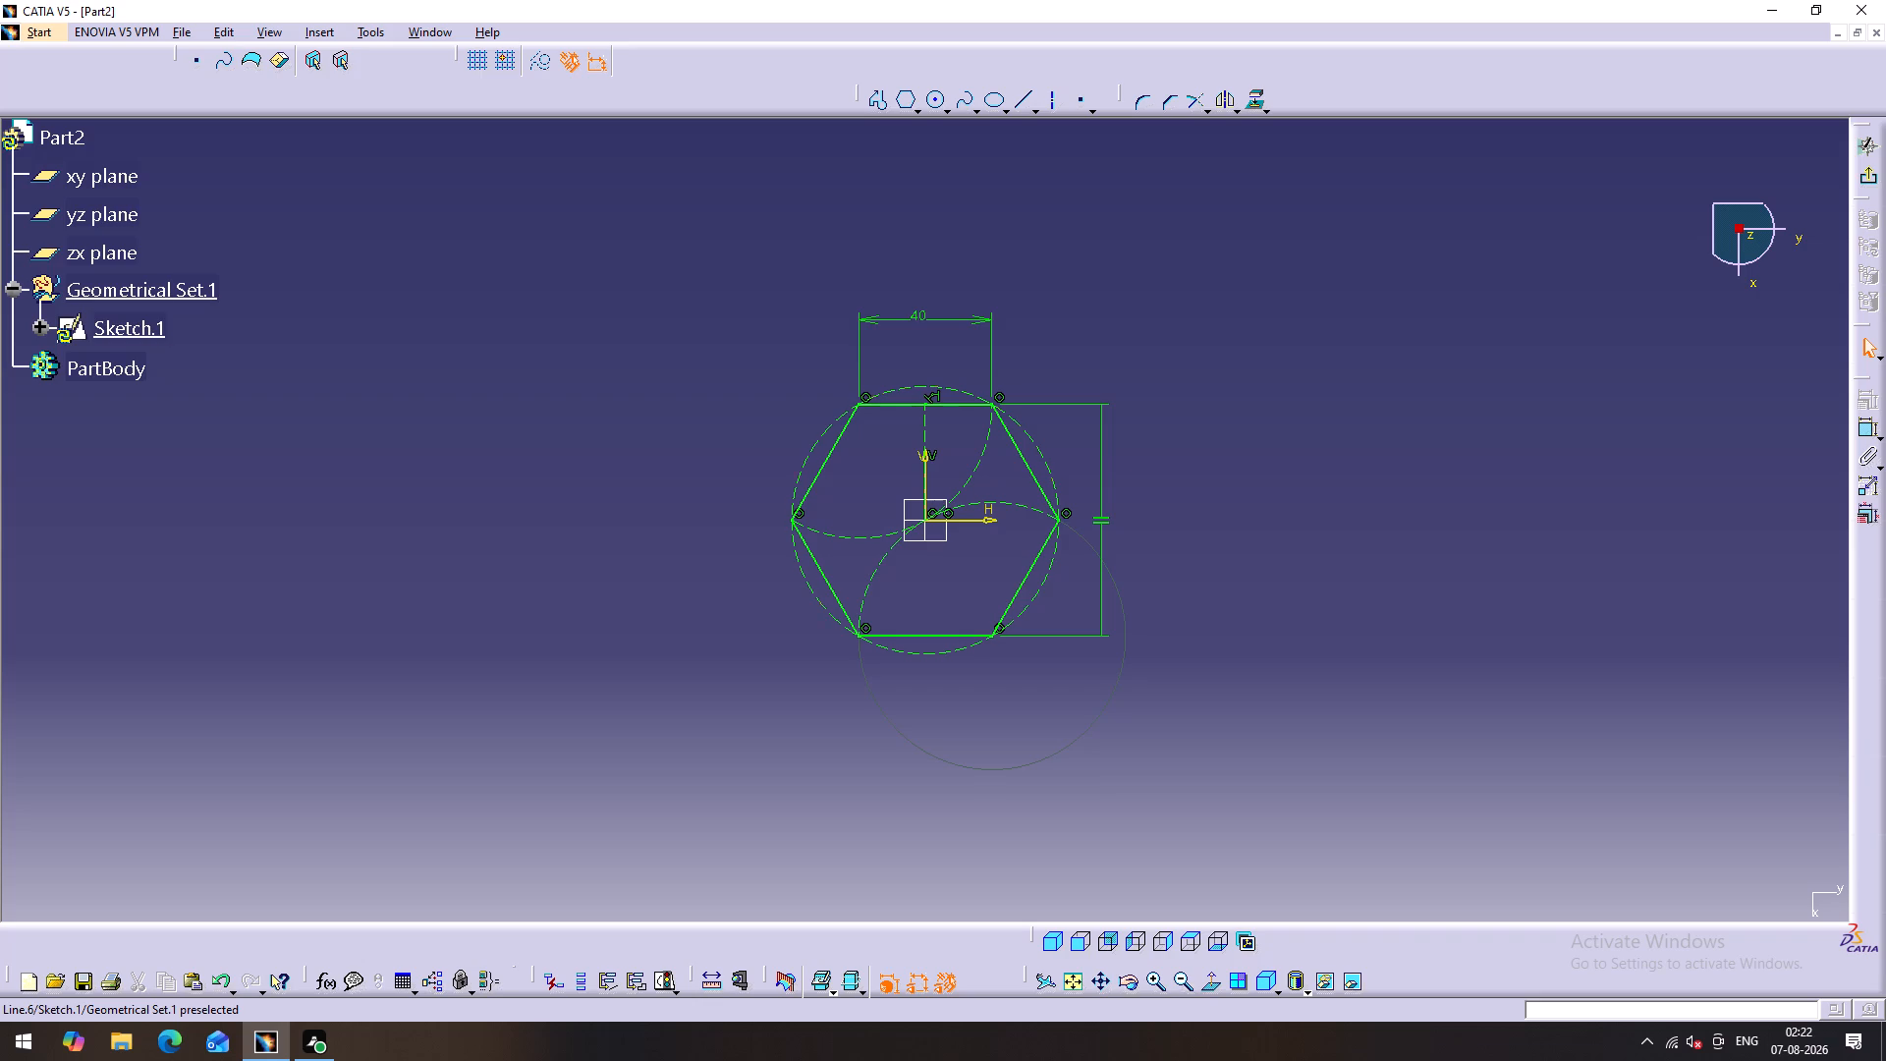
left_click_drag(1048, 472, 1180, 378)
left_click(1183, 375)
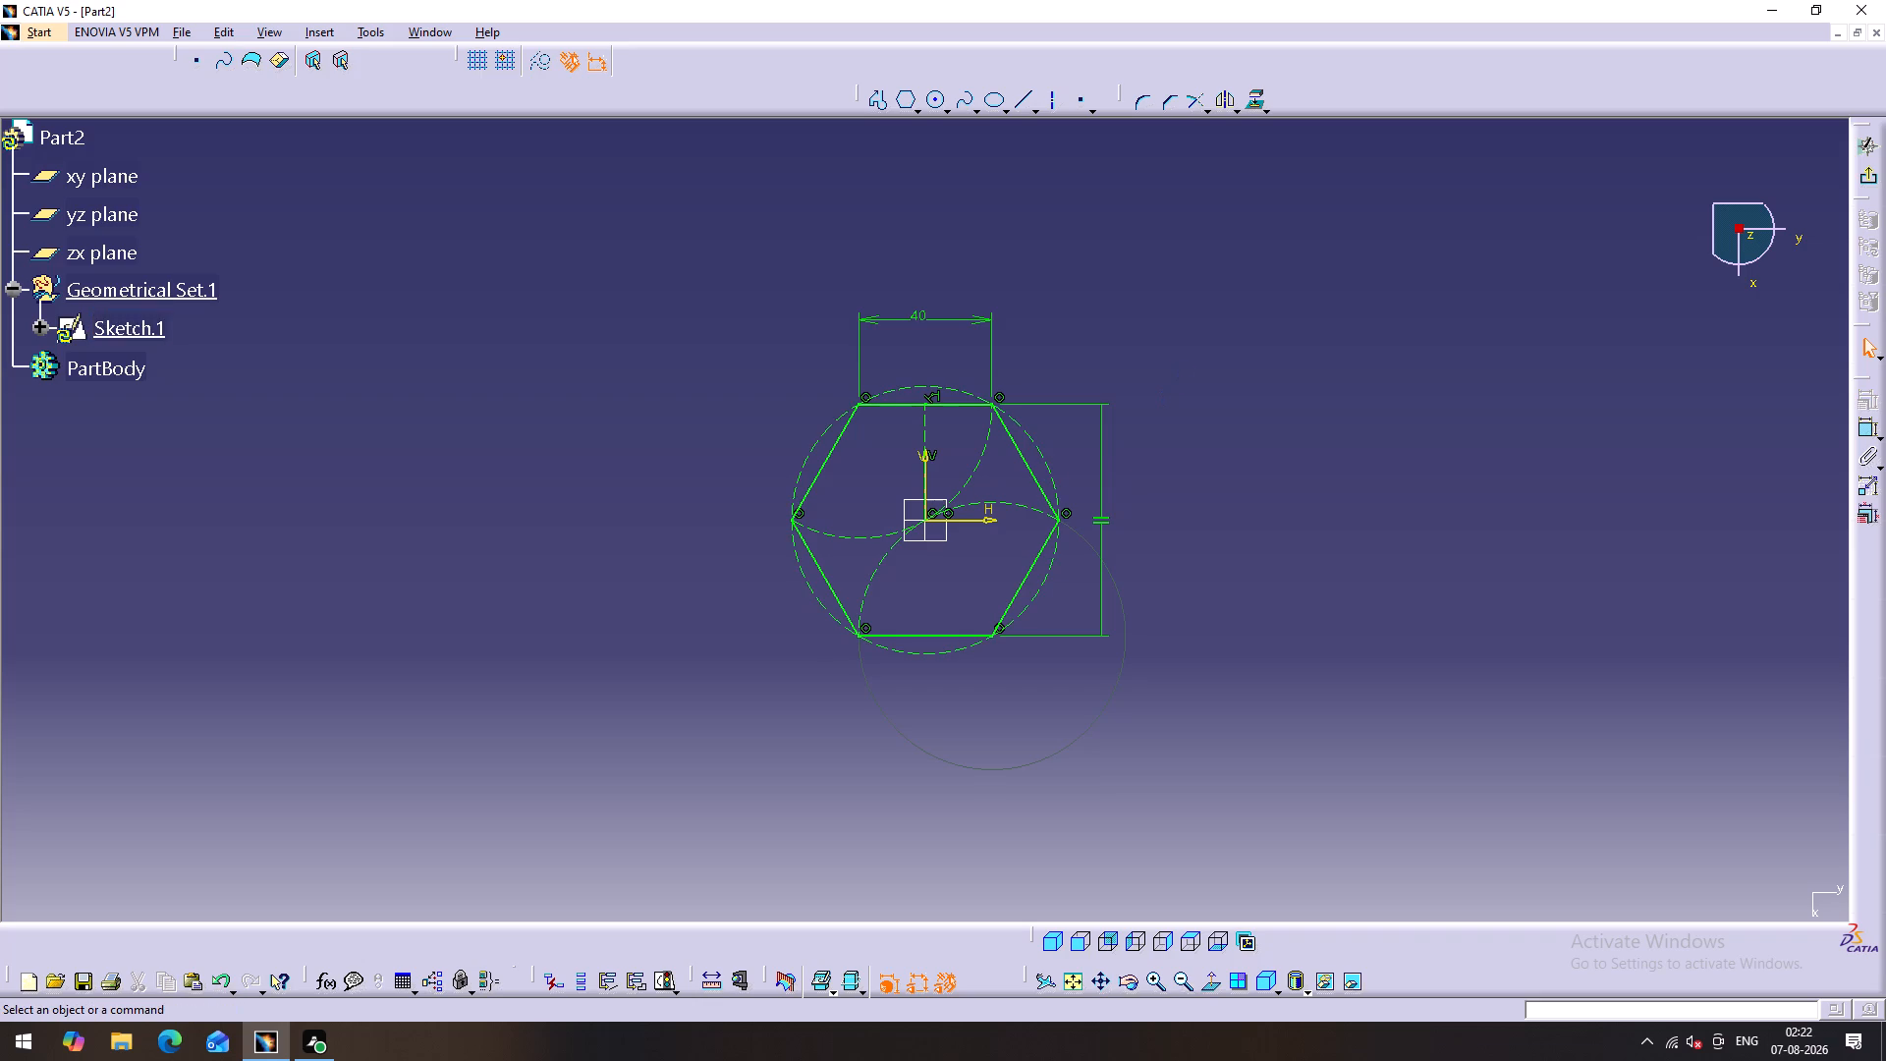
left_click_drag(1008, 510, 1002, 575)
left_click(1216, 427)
Draw a circle about 31 mm in diameter inside the hexagon, centred on the sketch origin.
left_click(937, 101)
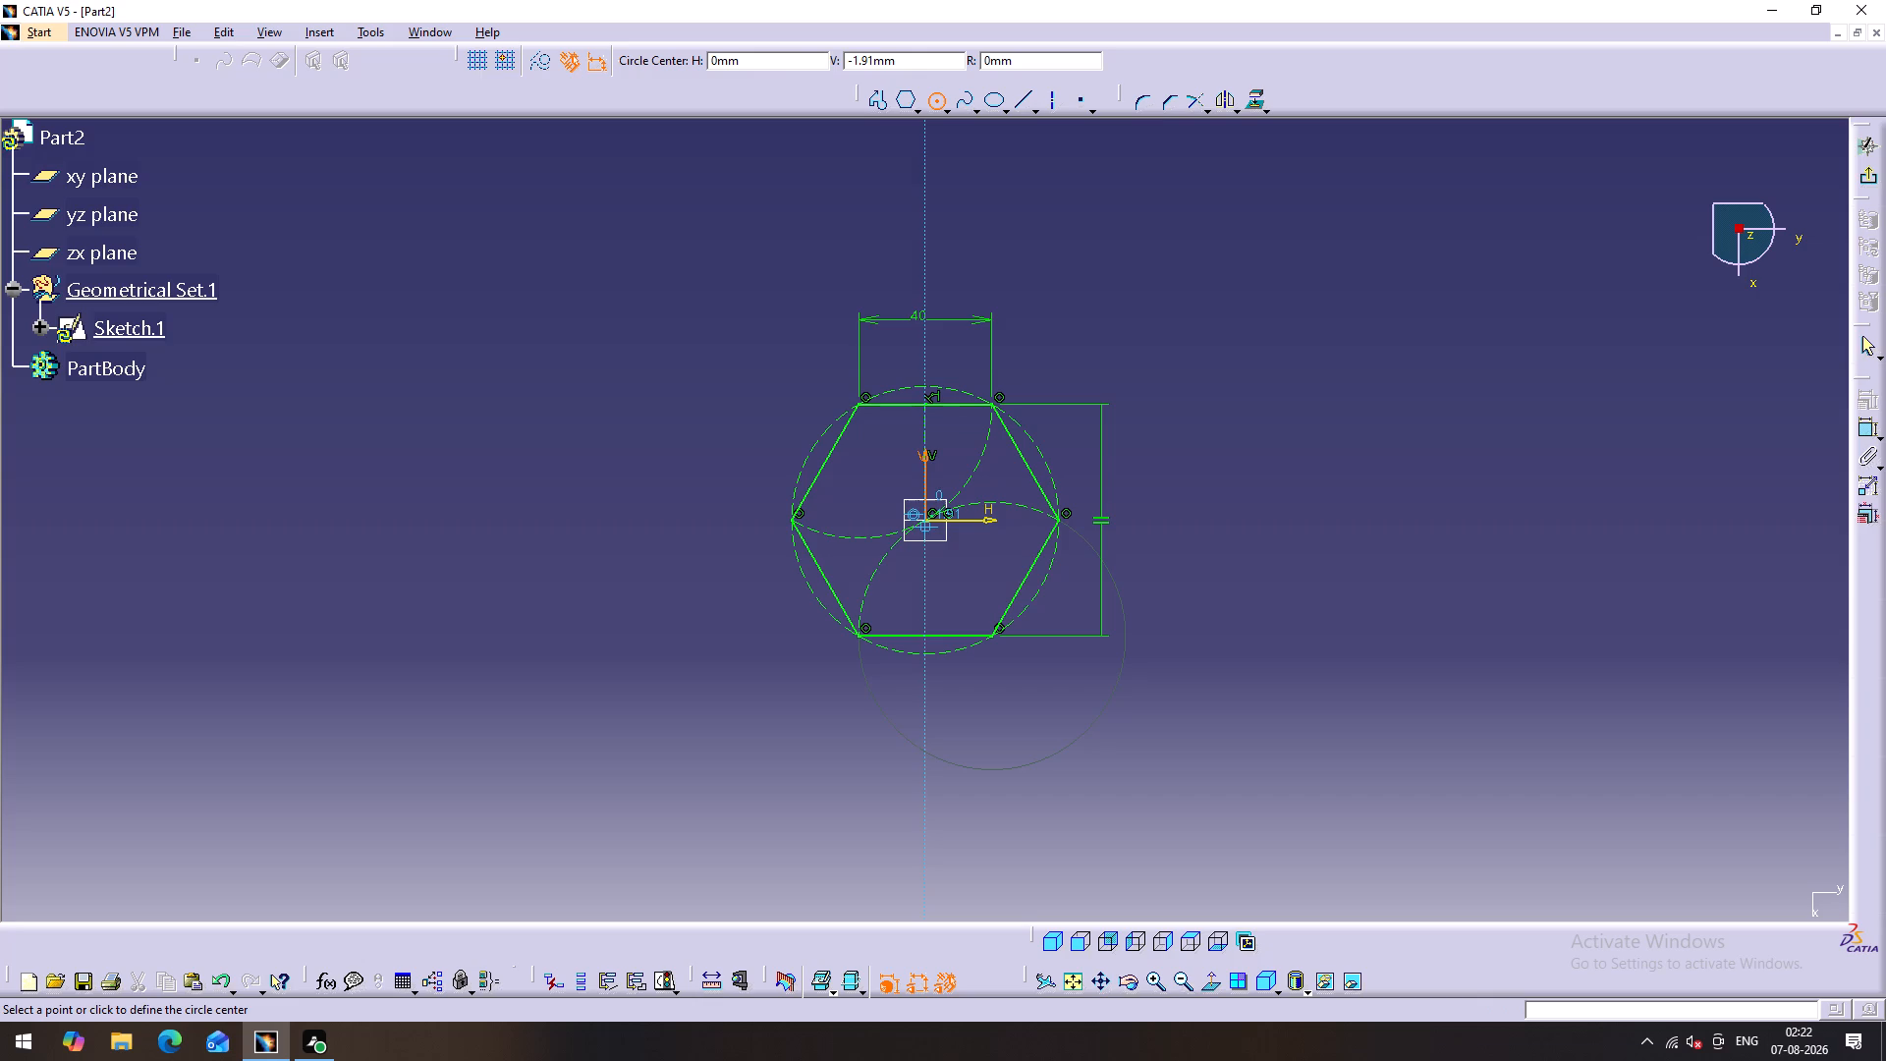
left_click(928, 522)
left_click(952, 568)
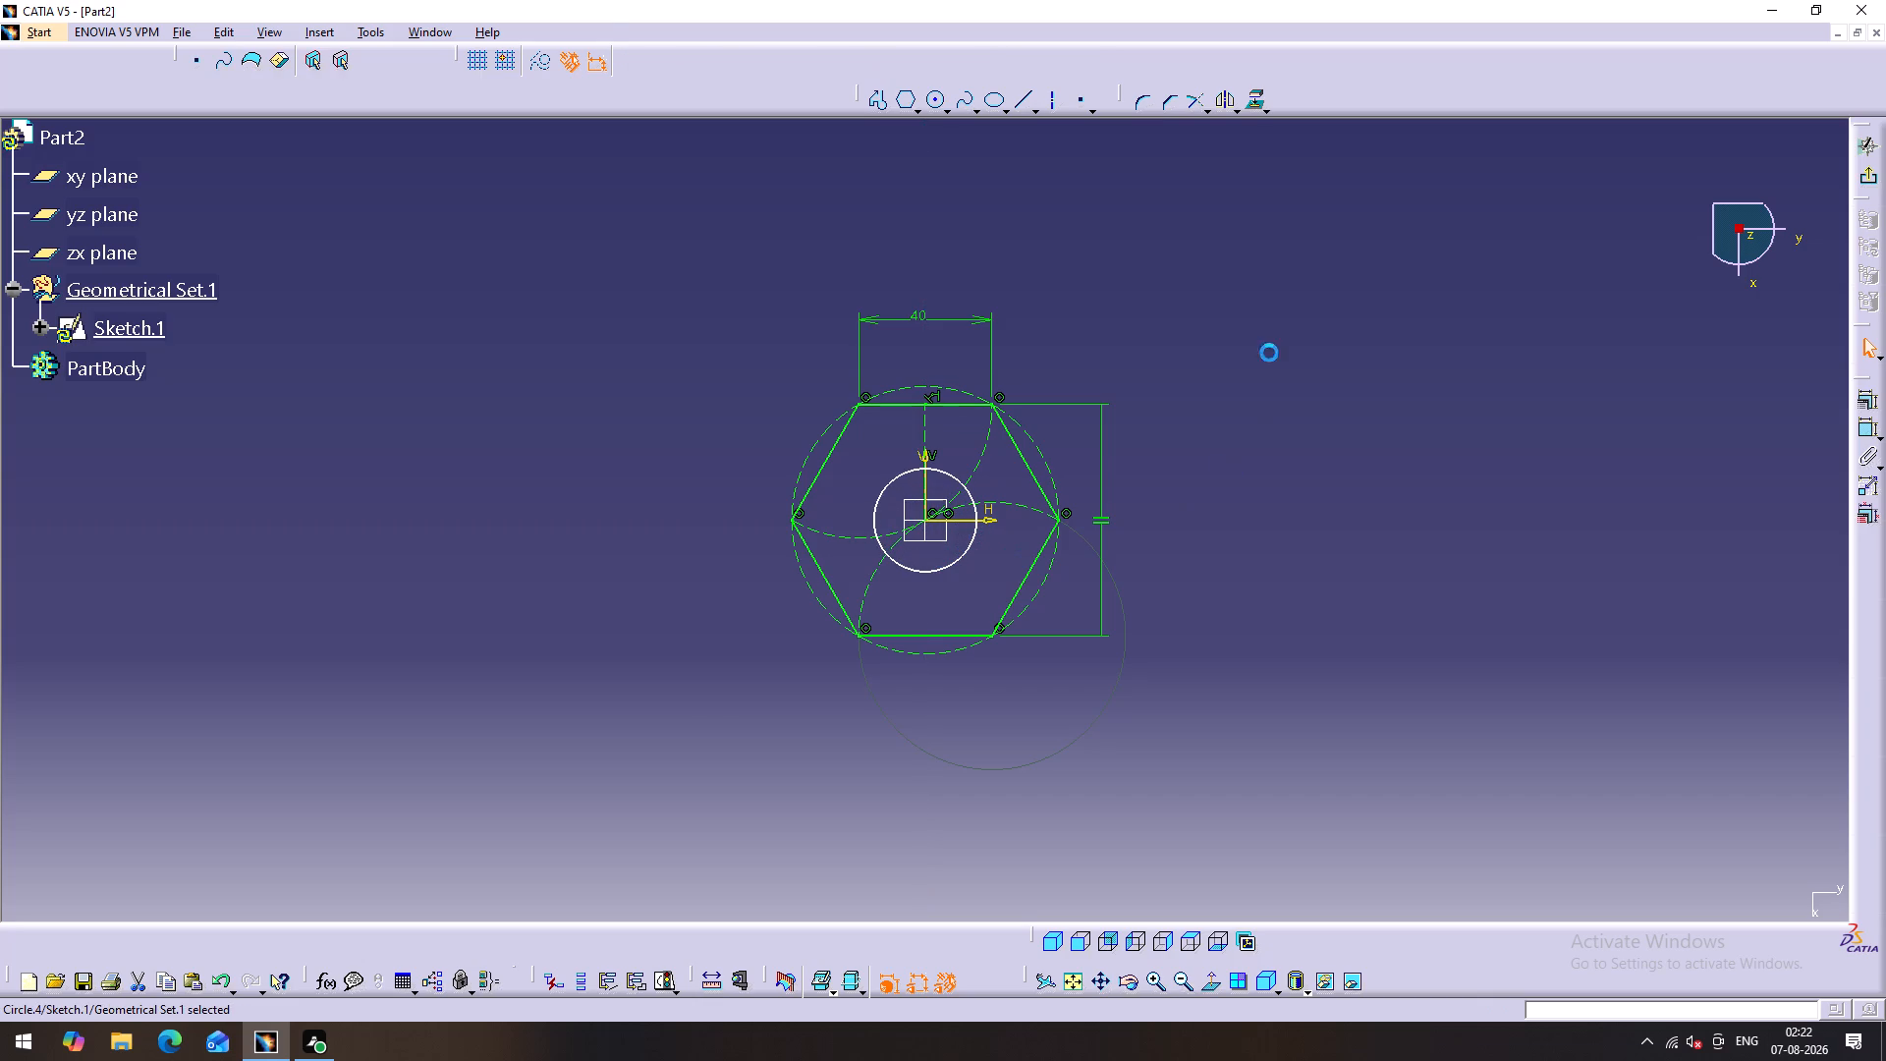
Dimension the inner circle, set its diameter to 30 mm, and exit the sketch.
left_click(1862, 432)
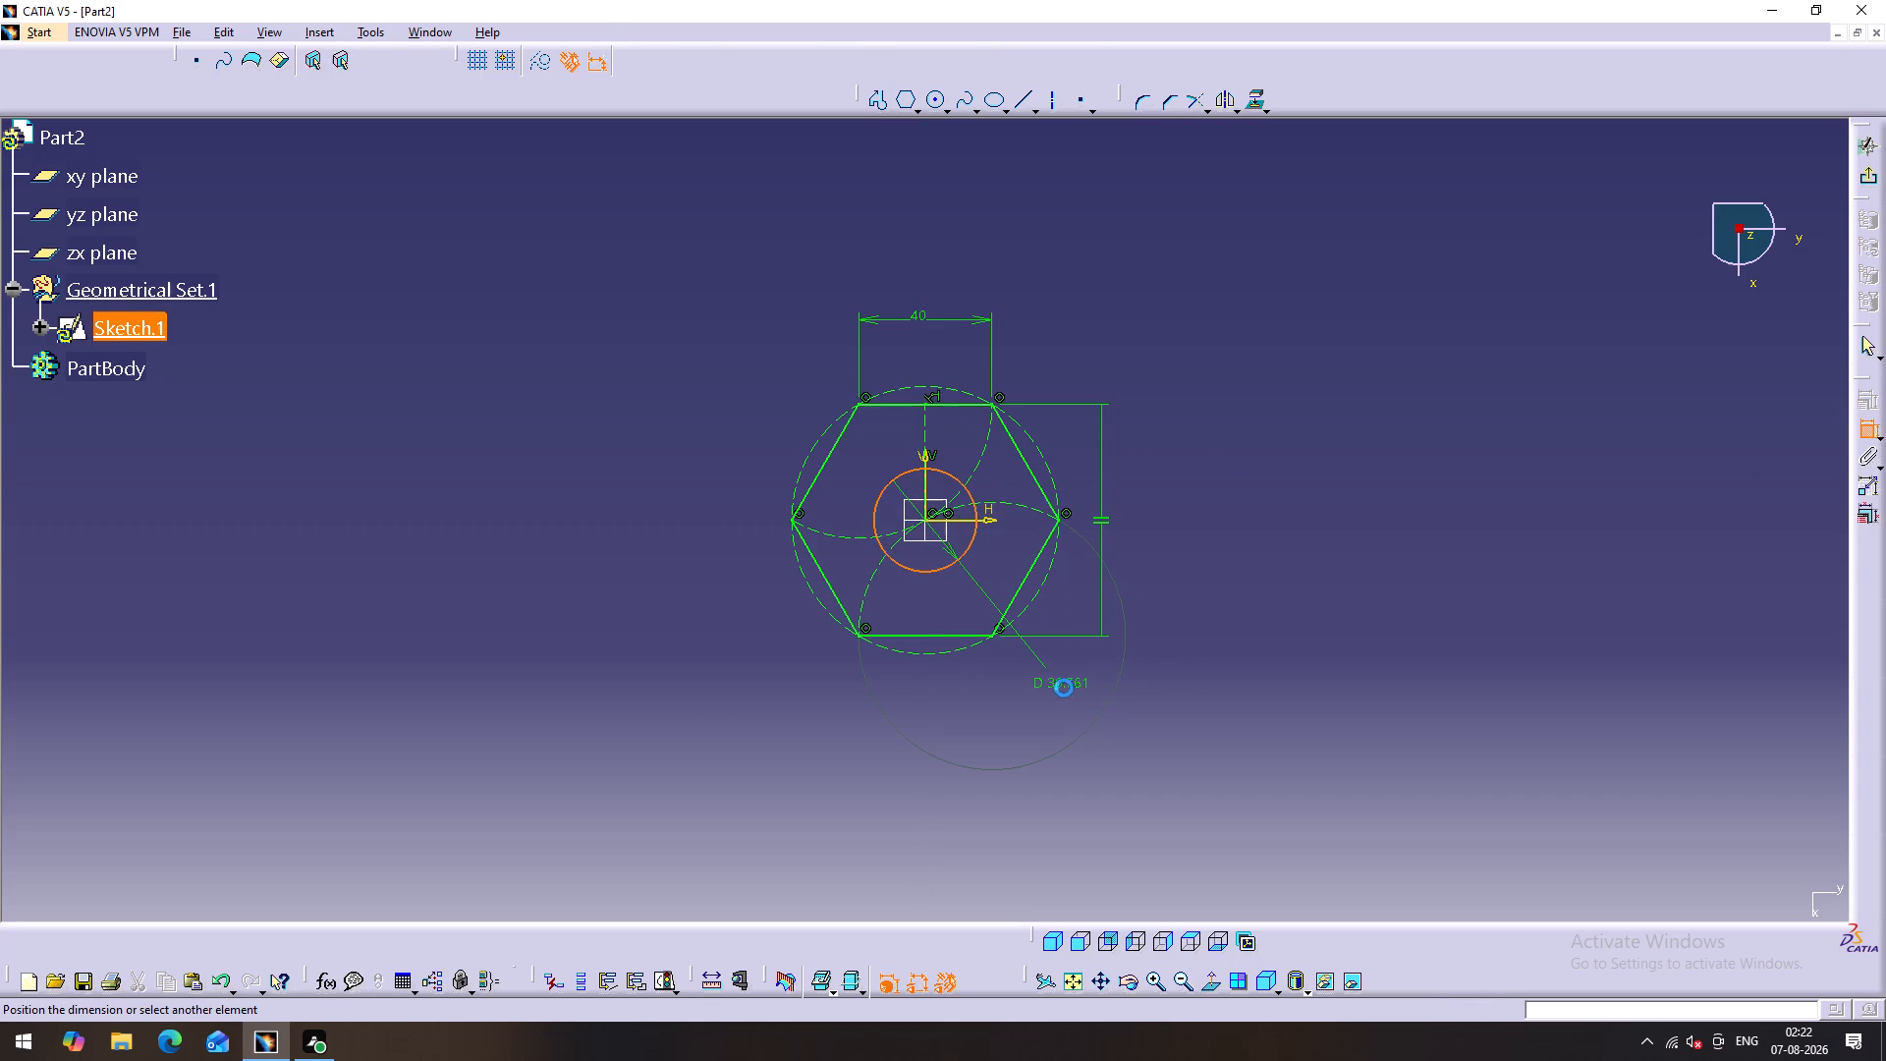
left_click(1064, 688)
left_click(1057, 680)
left_click(1057, 680)
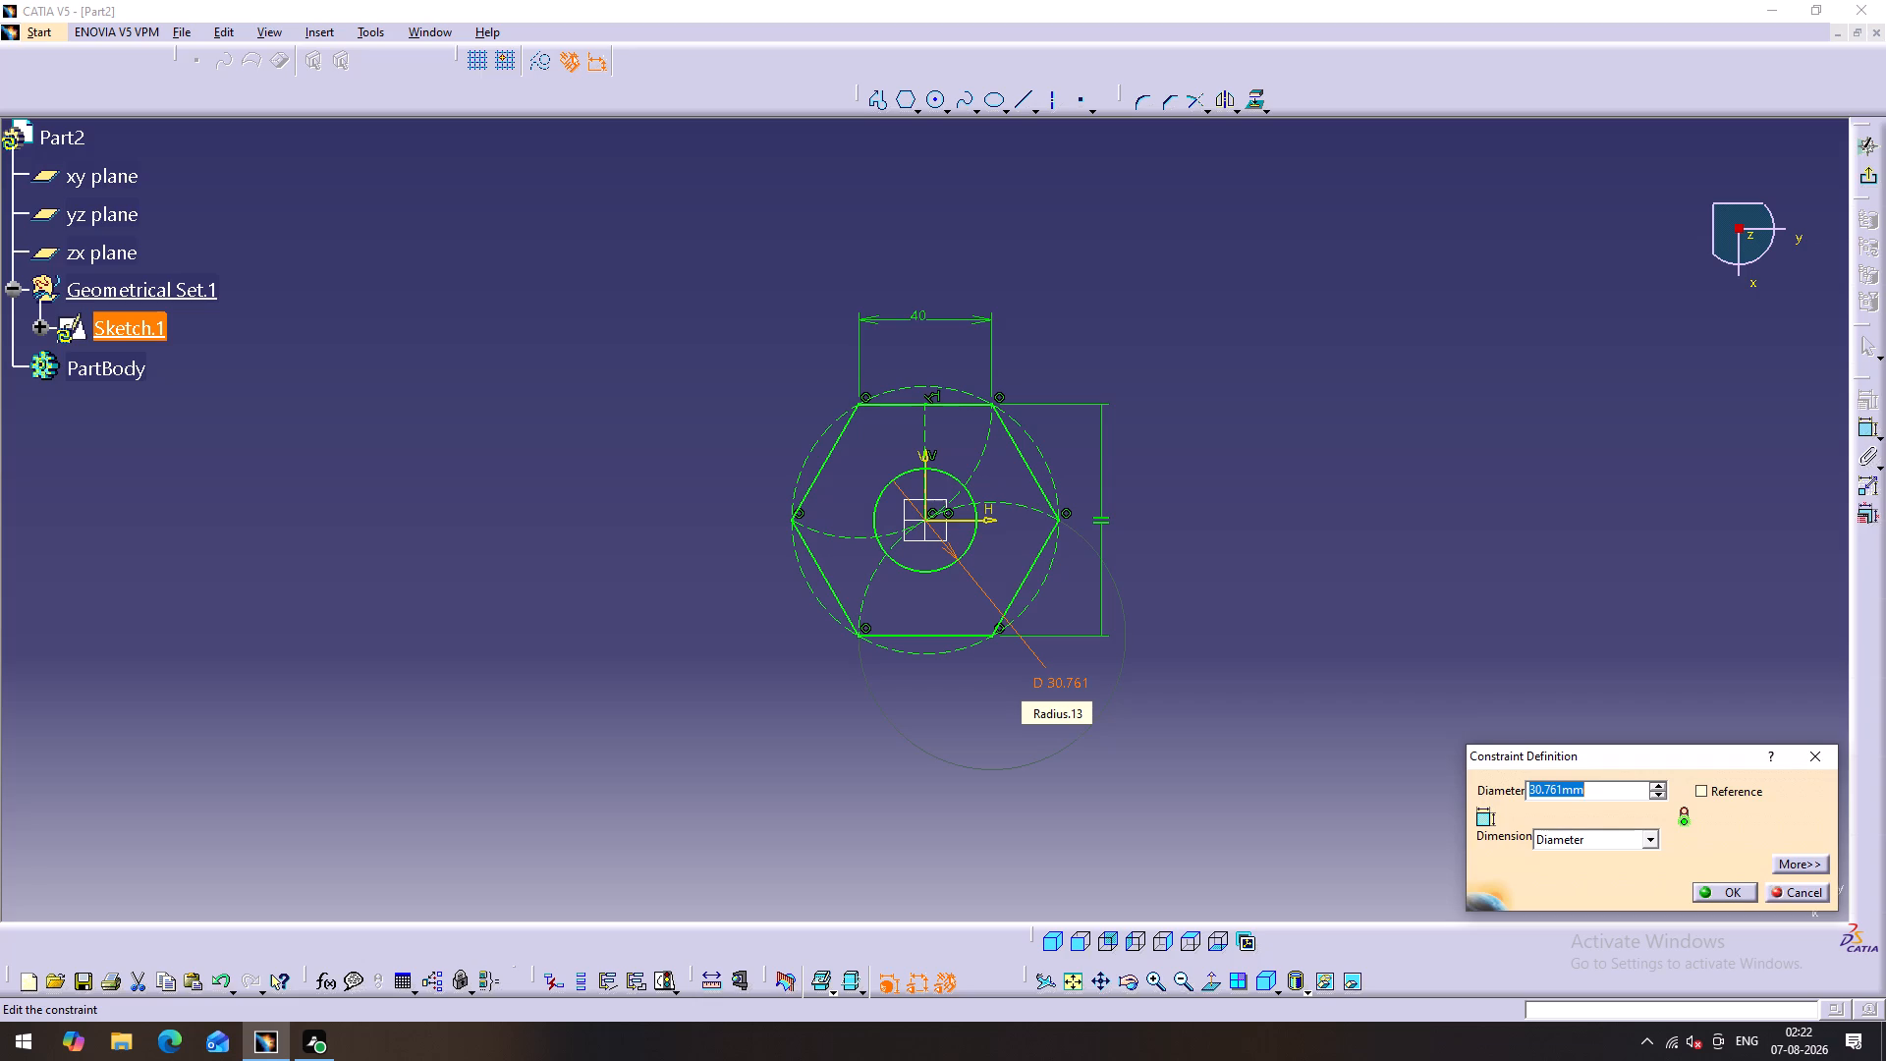
type("30")
key("Return")
left_click(1374, 664)
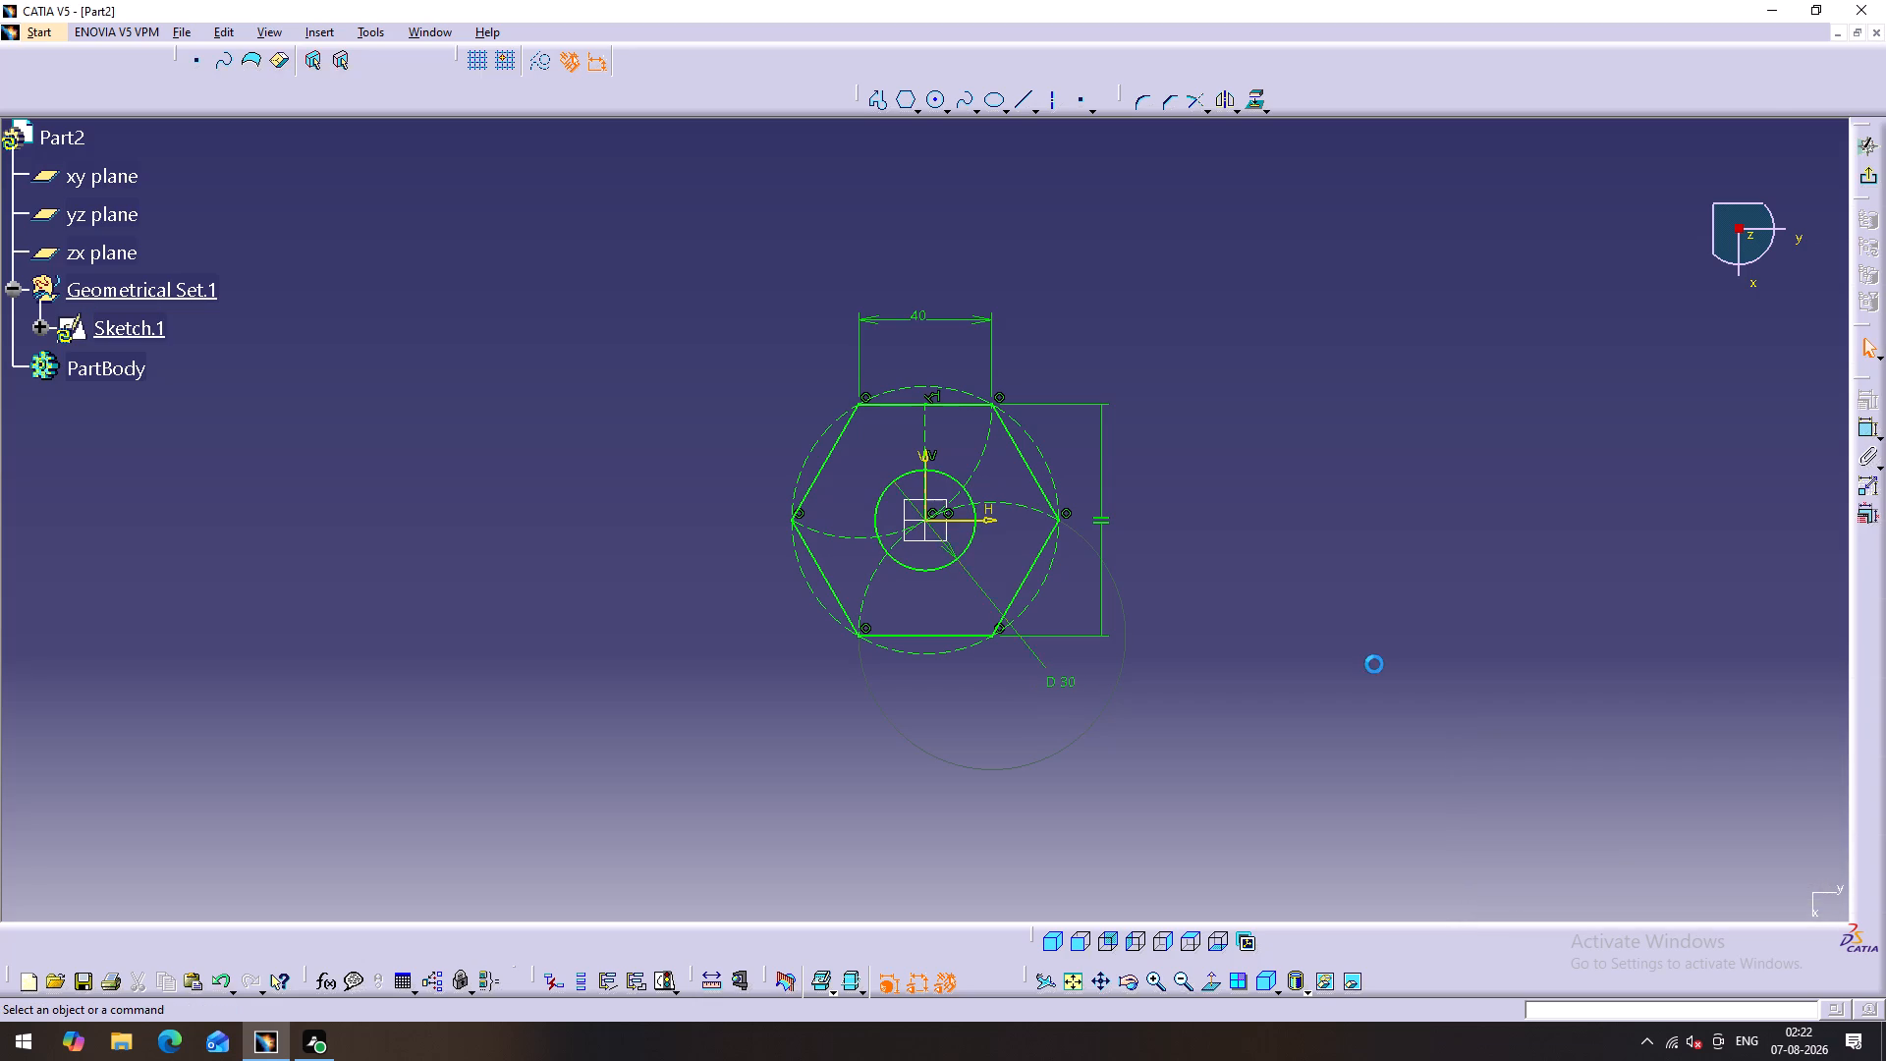
left_click(1873, 176)
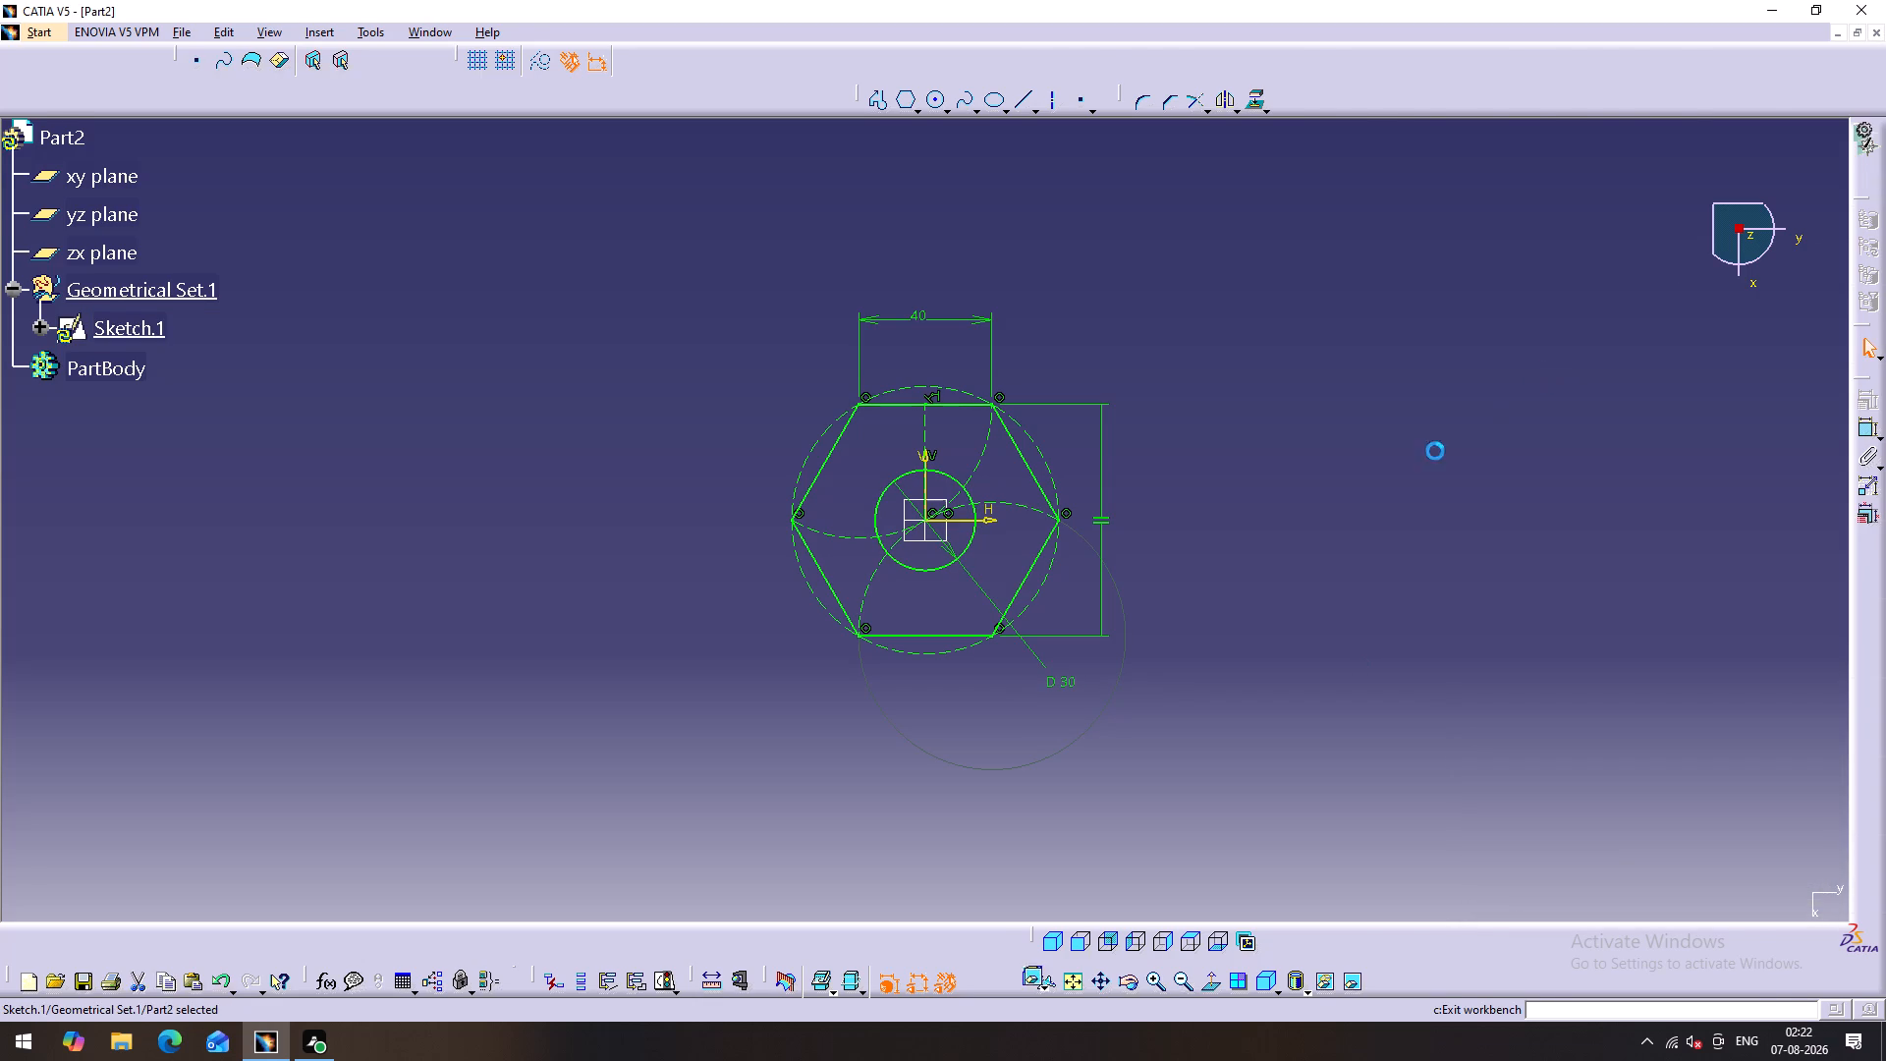
left_click(1228, 600)
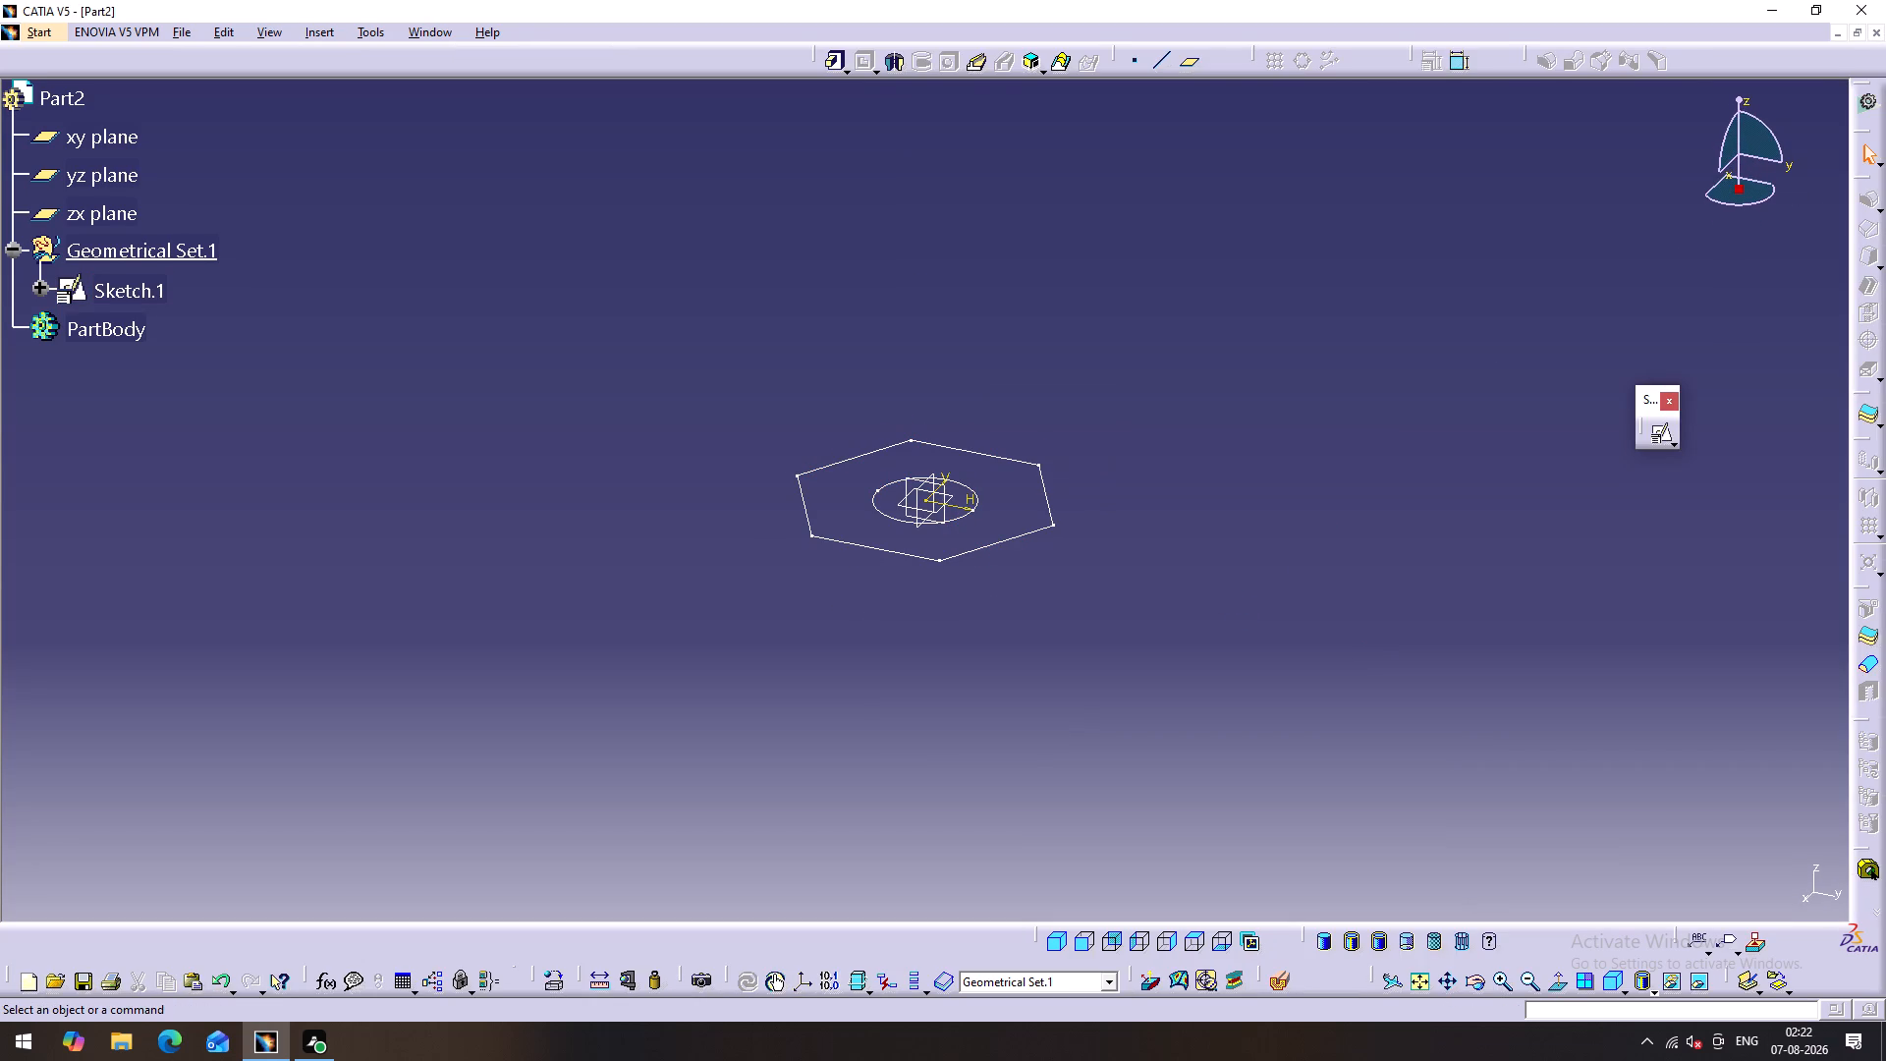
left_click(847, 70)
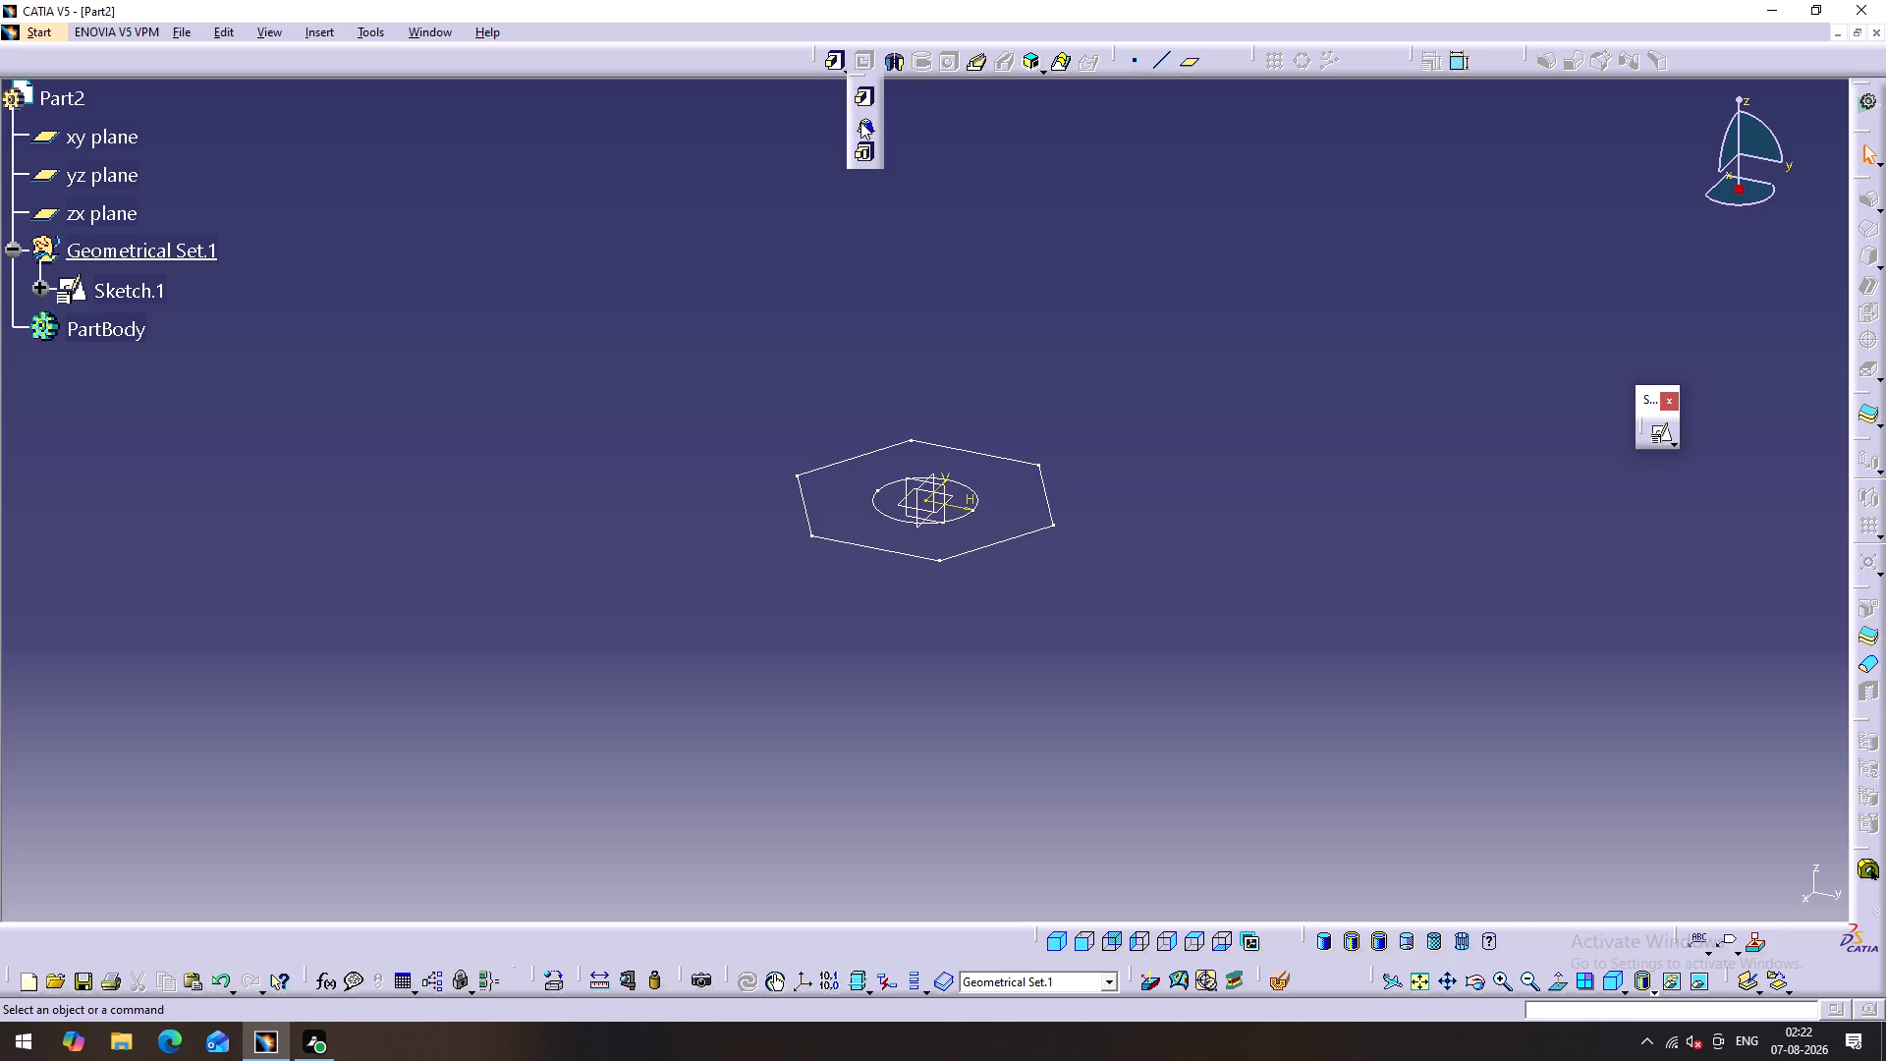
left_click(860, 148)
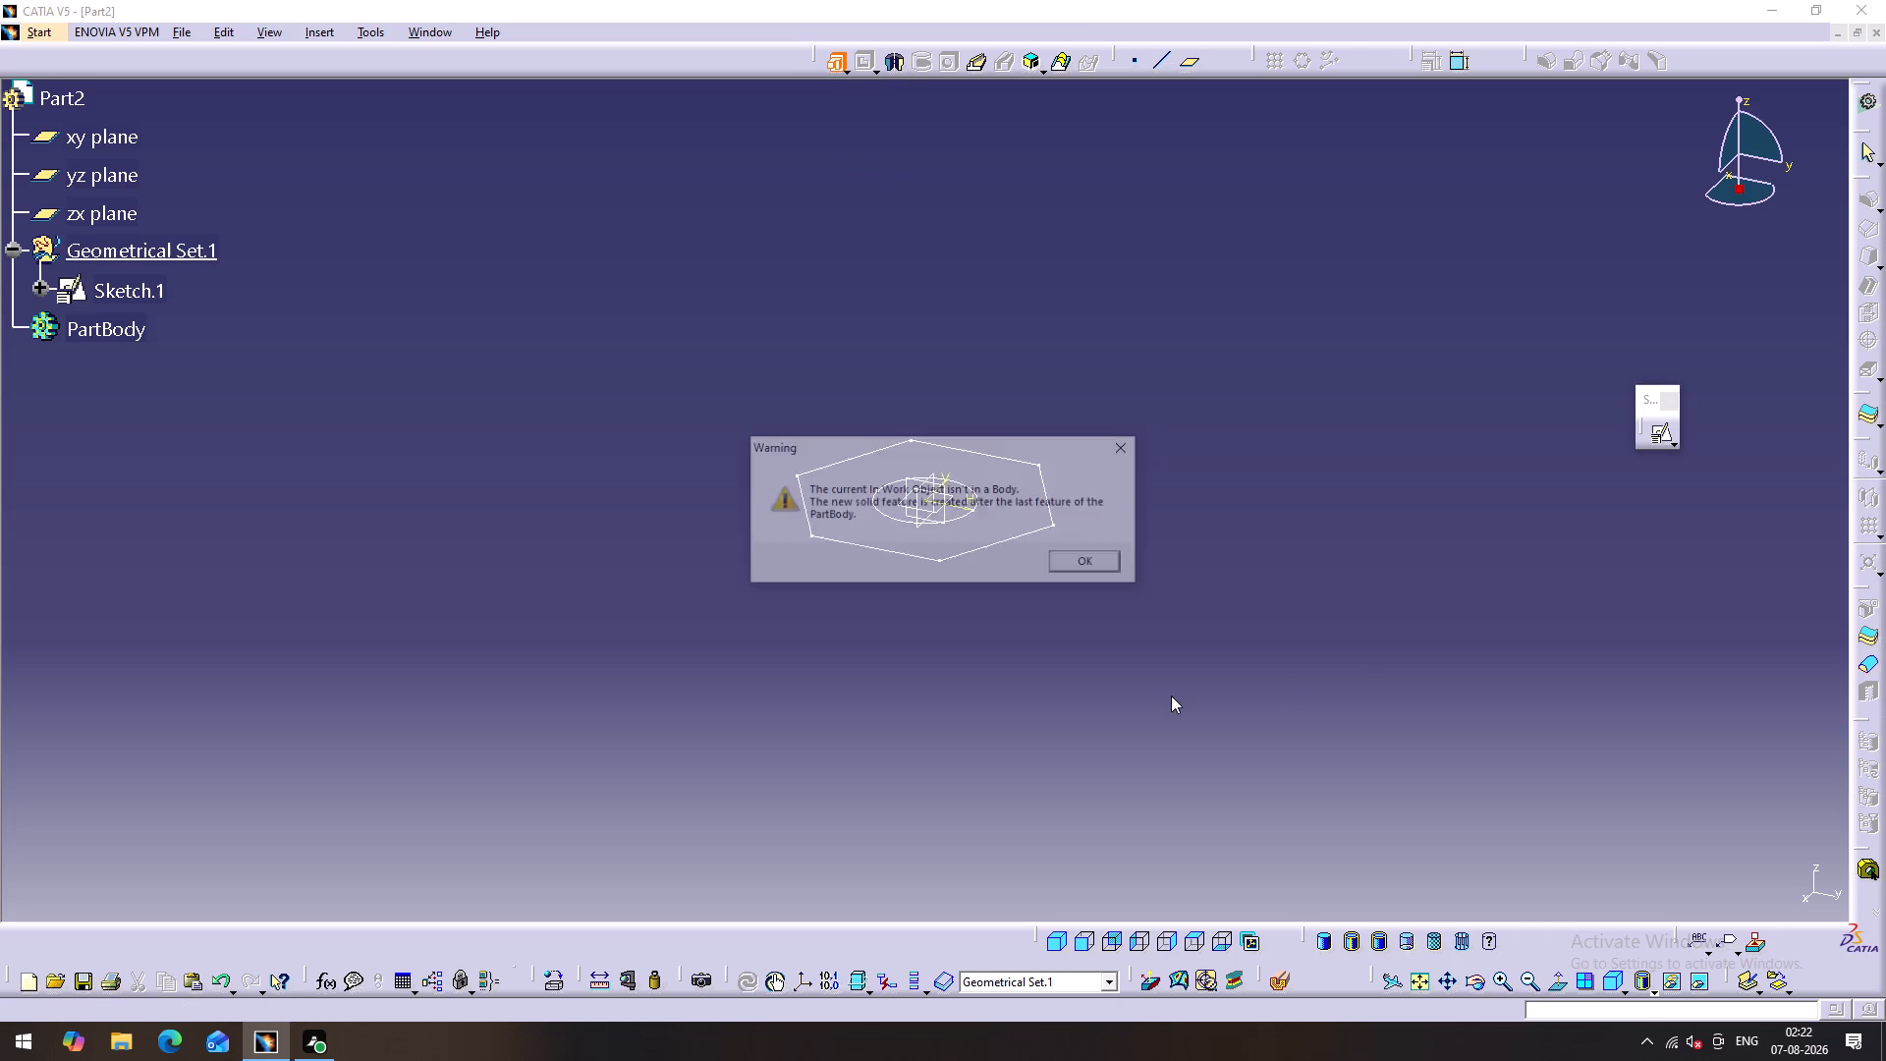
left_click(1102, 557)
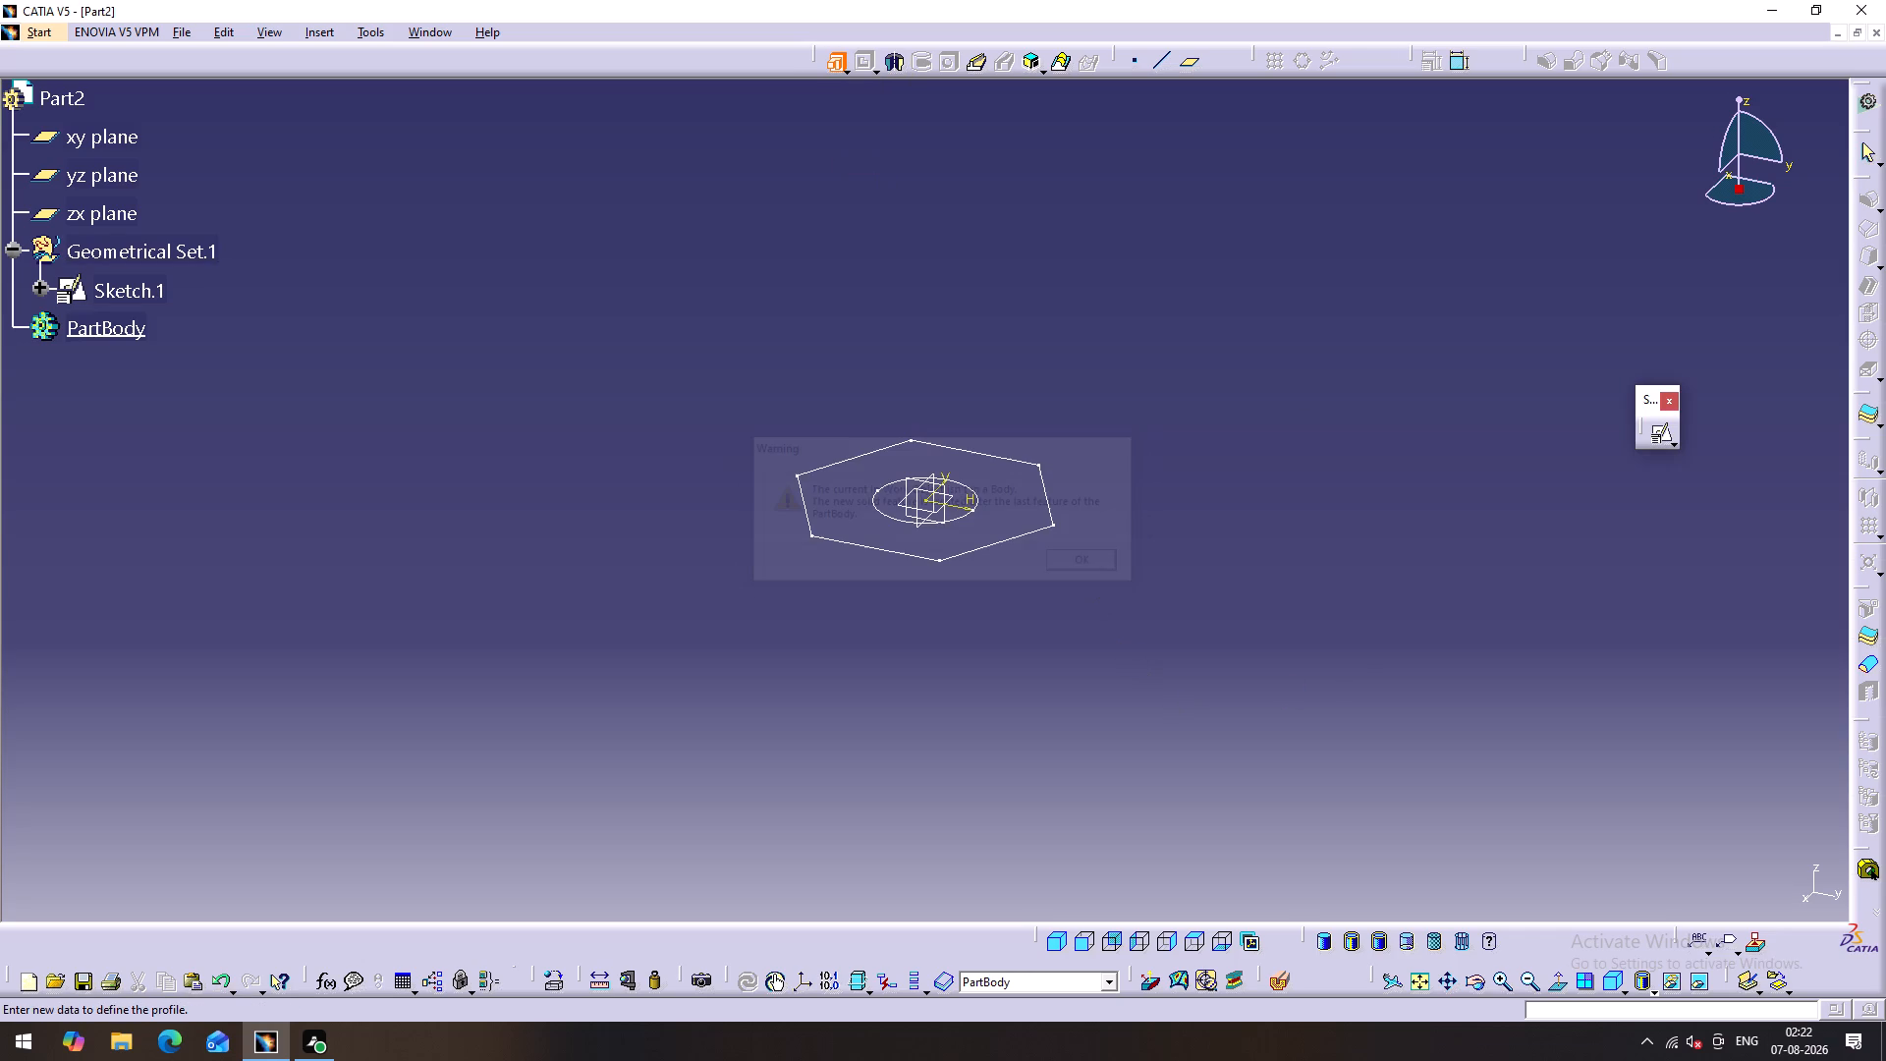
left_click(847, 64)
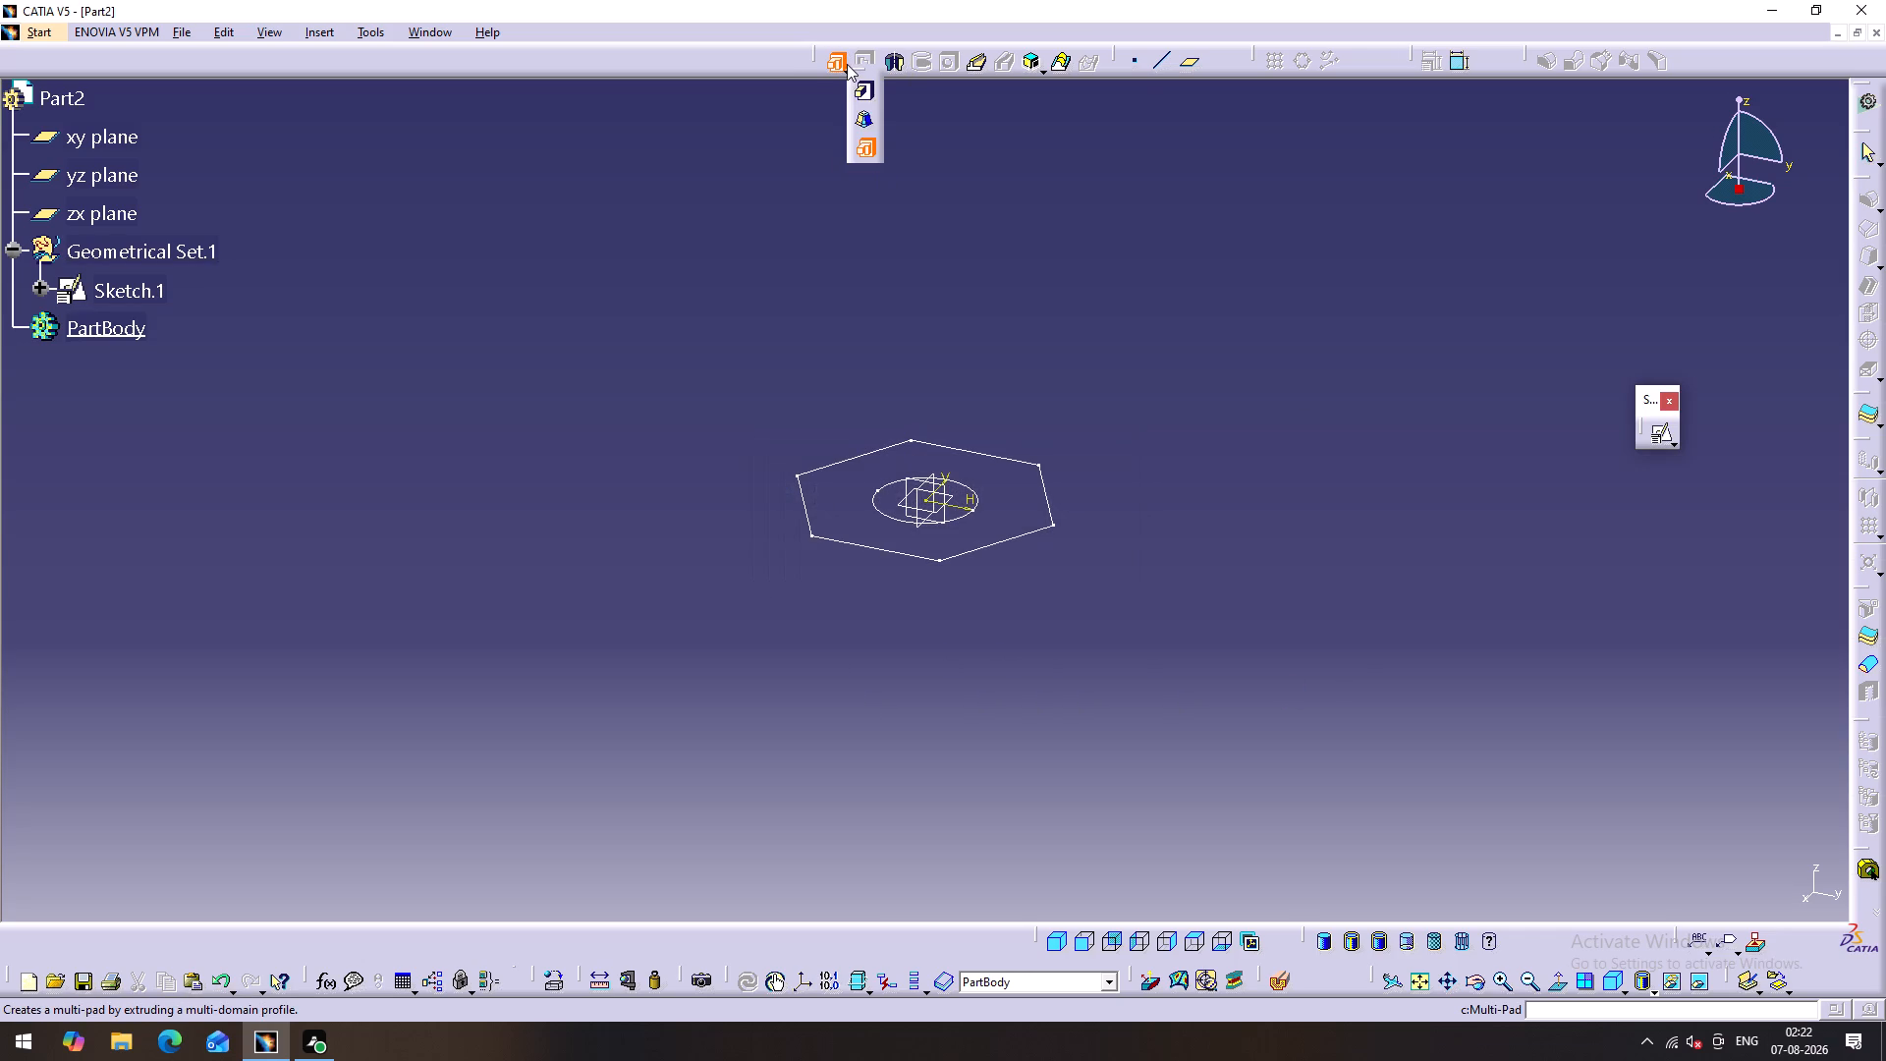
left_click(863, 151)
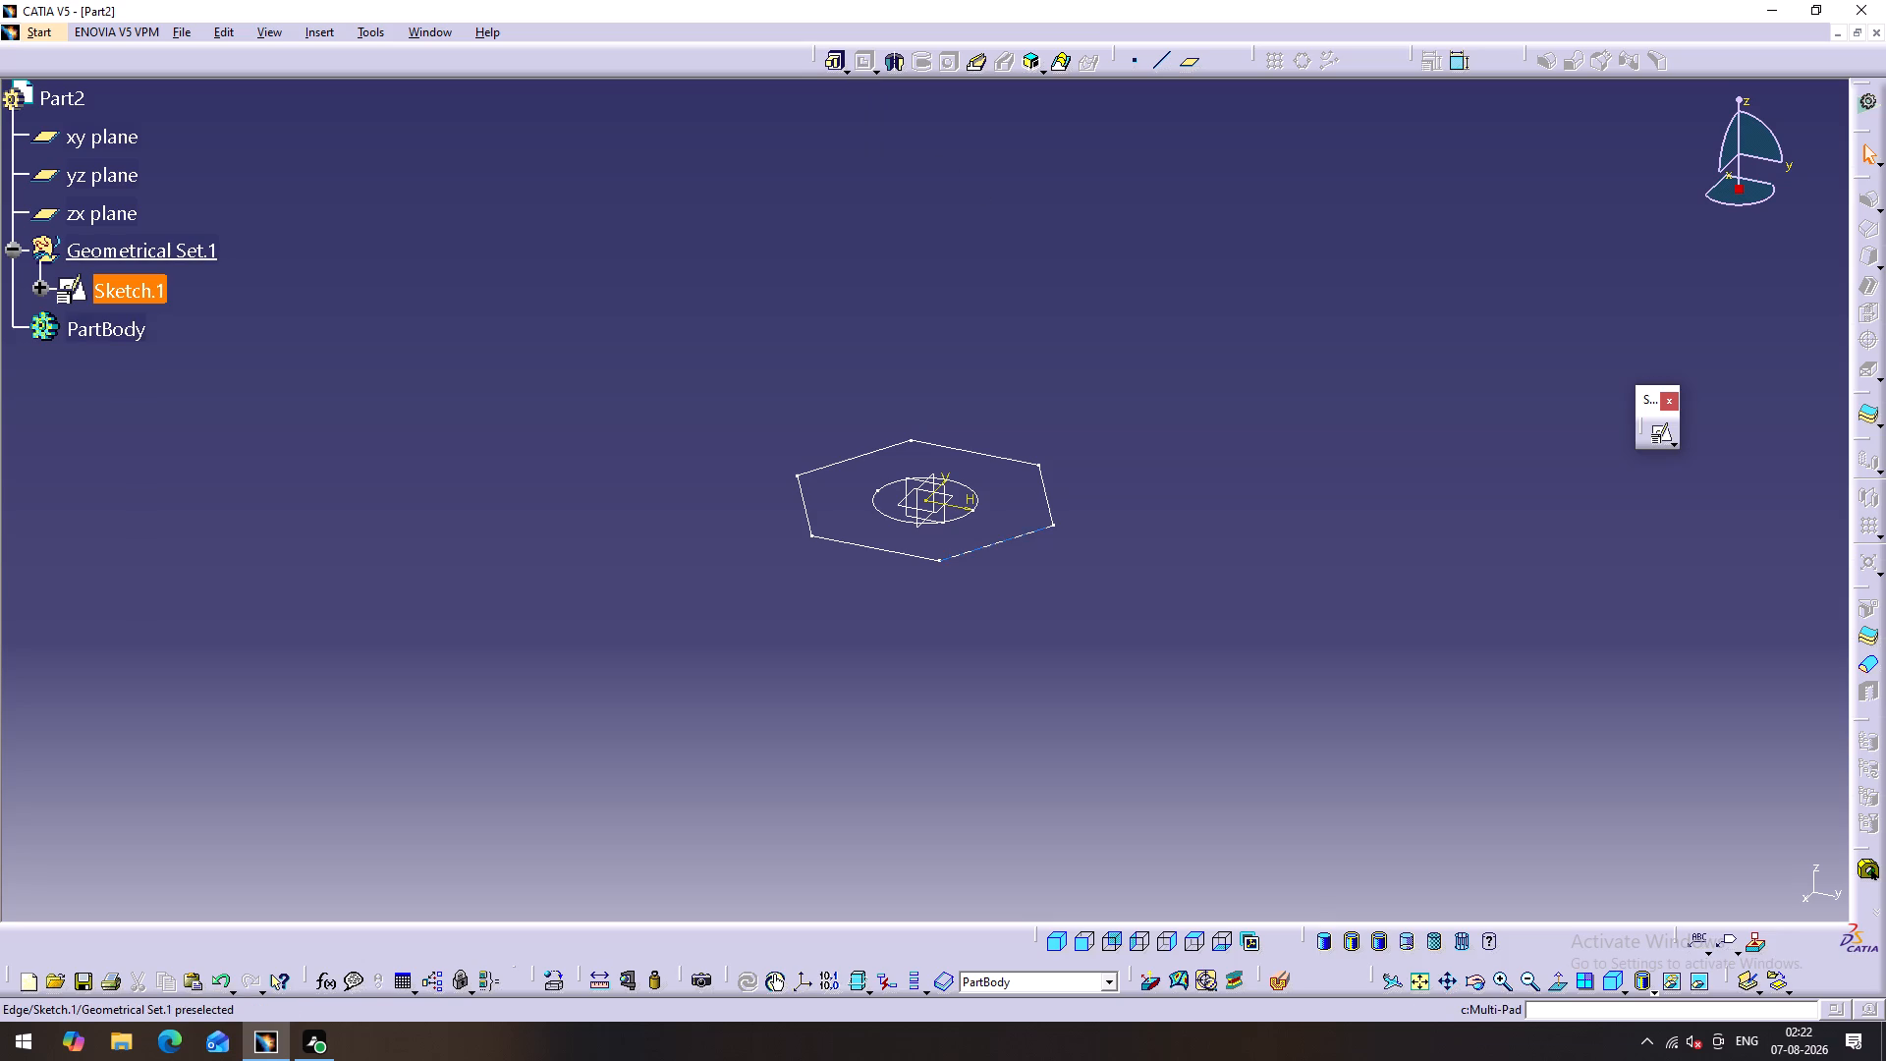
Start a Multi-Pad from the hexagon-and-circle sketch and set the hexagon domain's first-limit length to 50 mm.
left_click(983, 543)
left_click(847, 72)
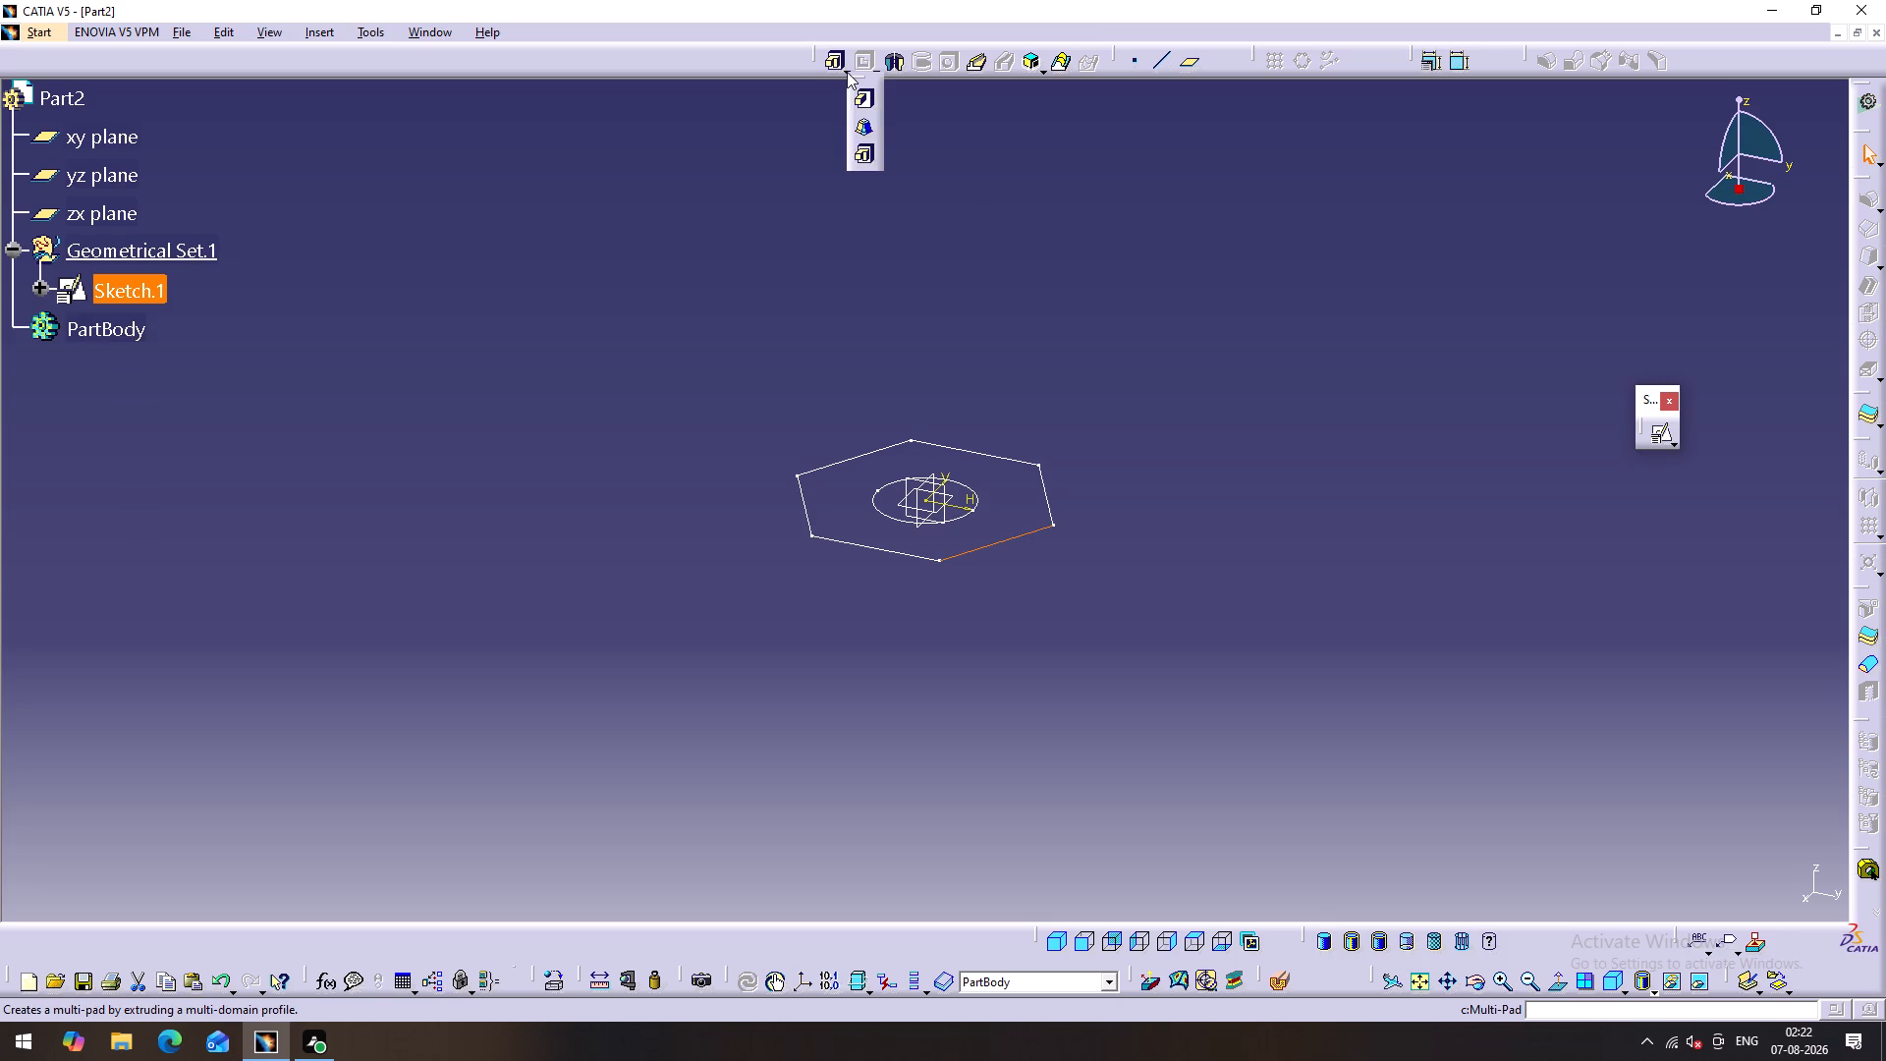
left_click(859, 156)
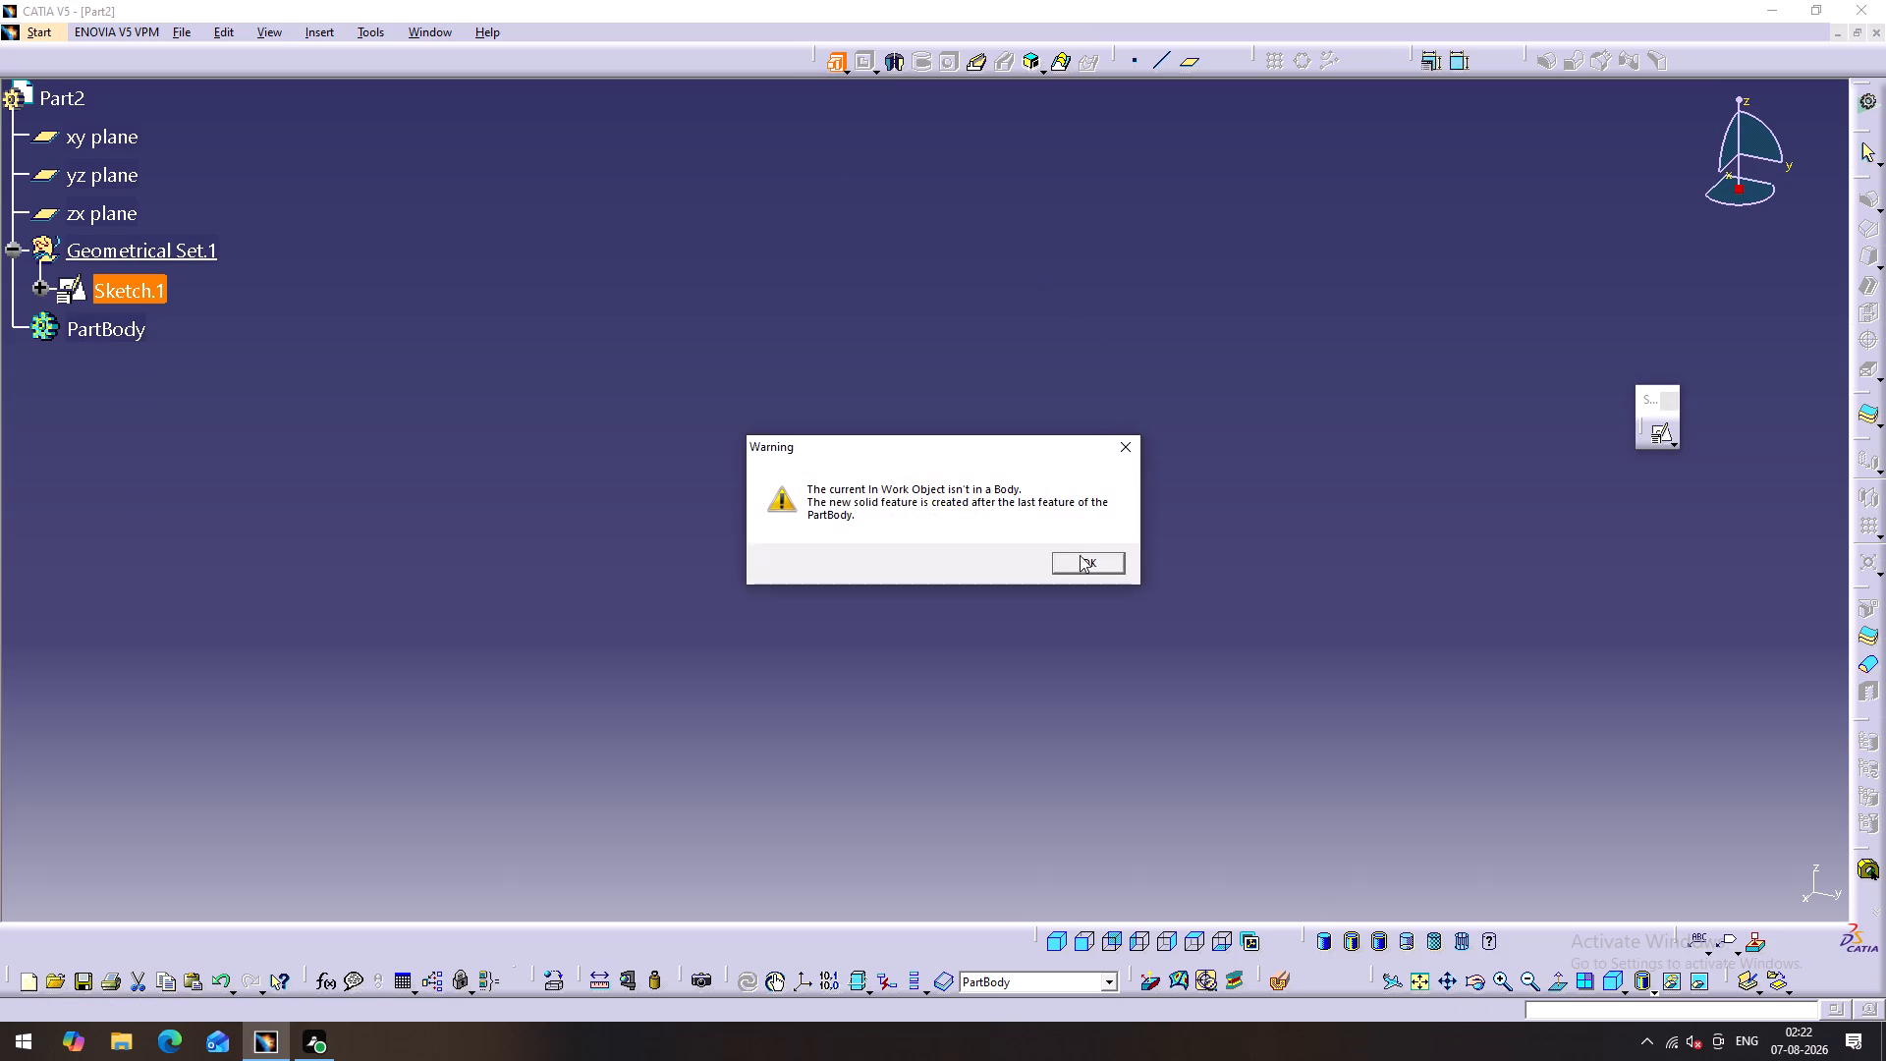
left_click(1079, 558)
left_click(1124, 537)
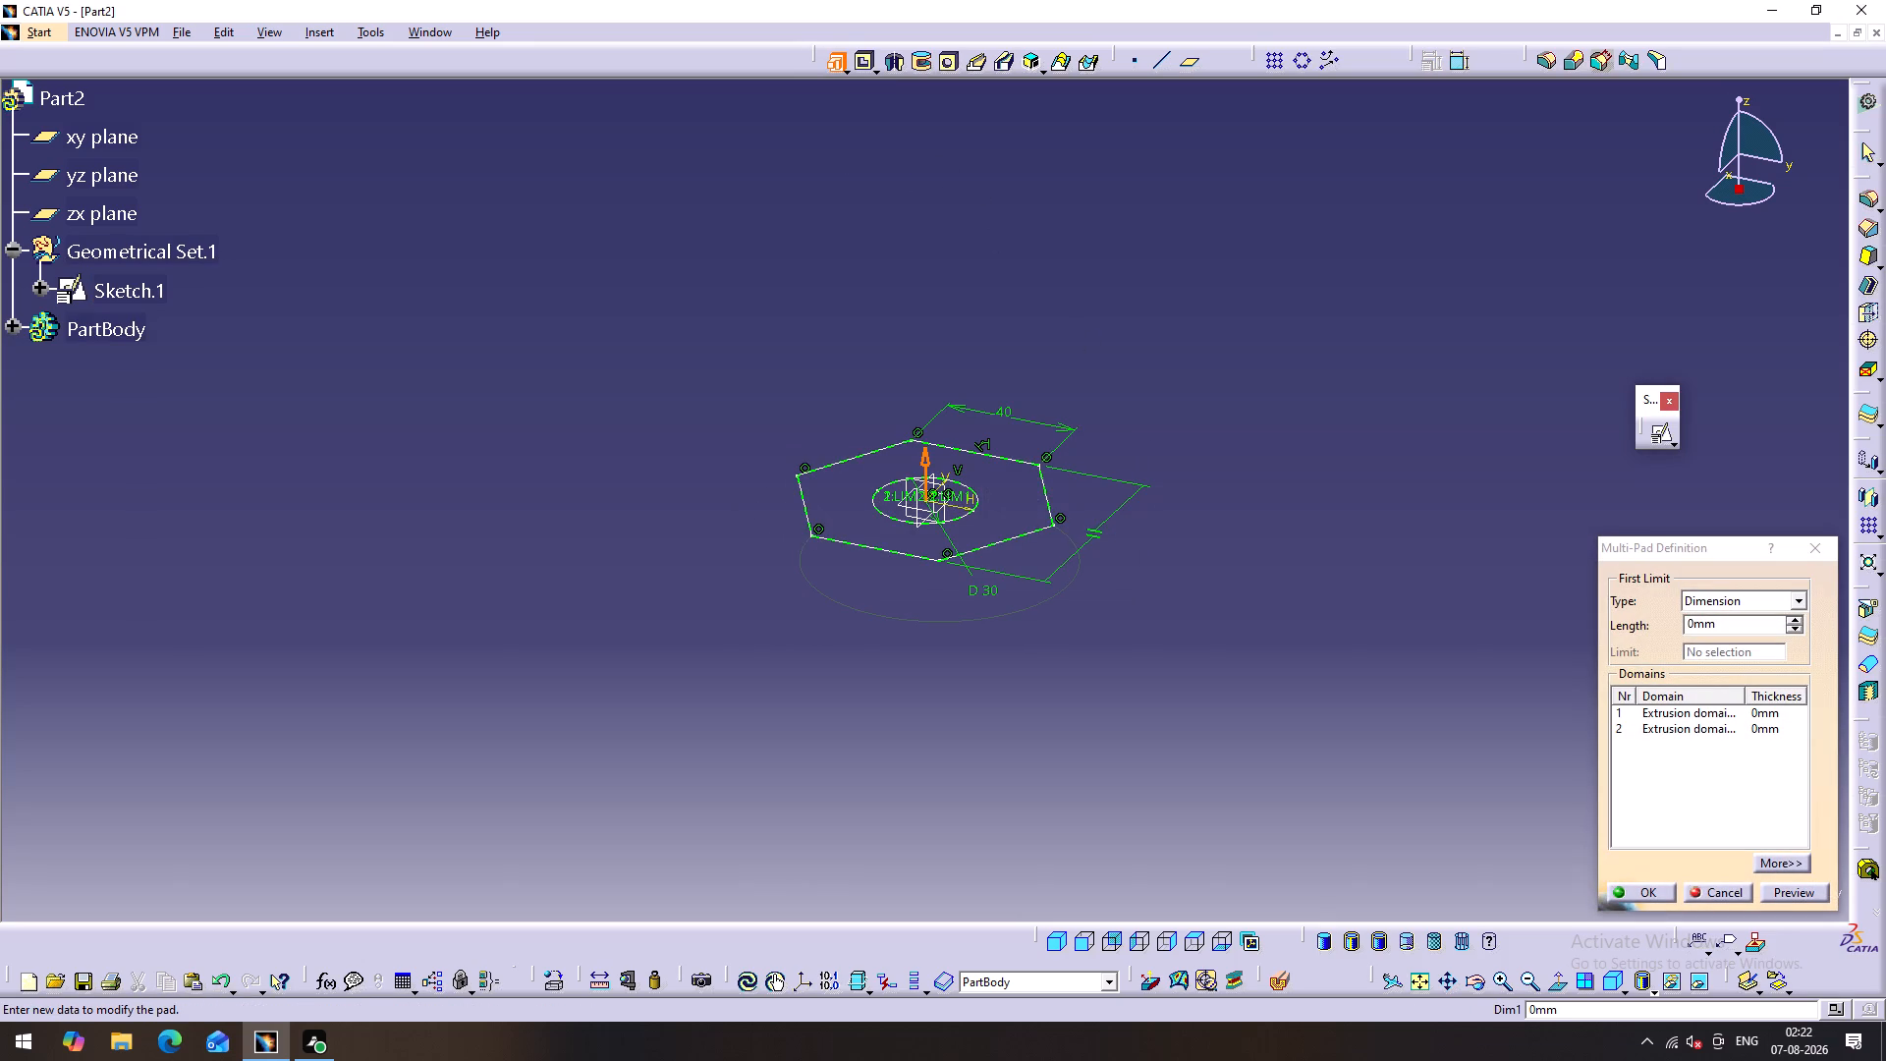
left_click(1654, 729)
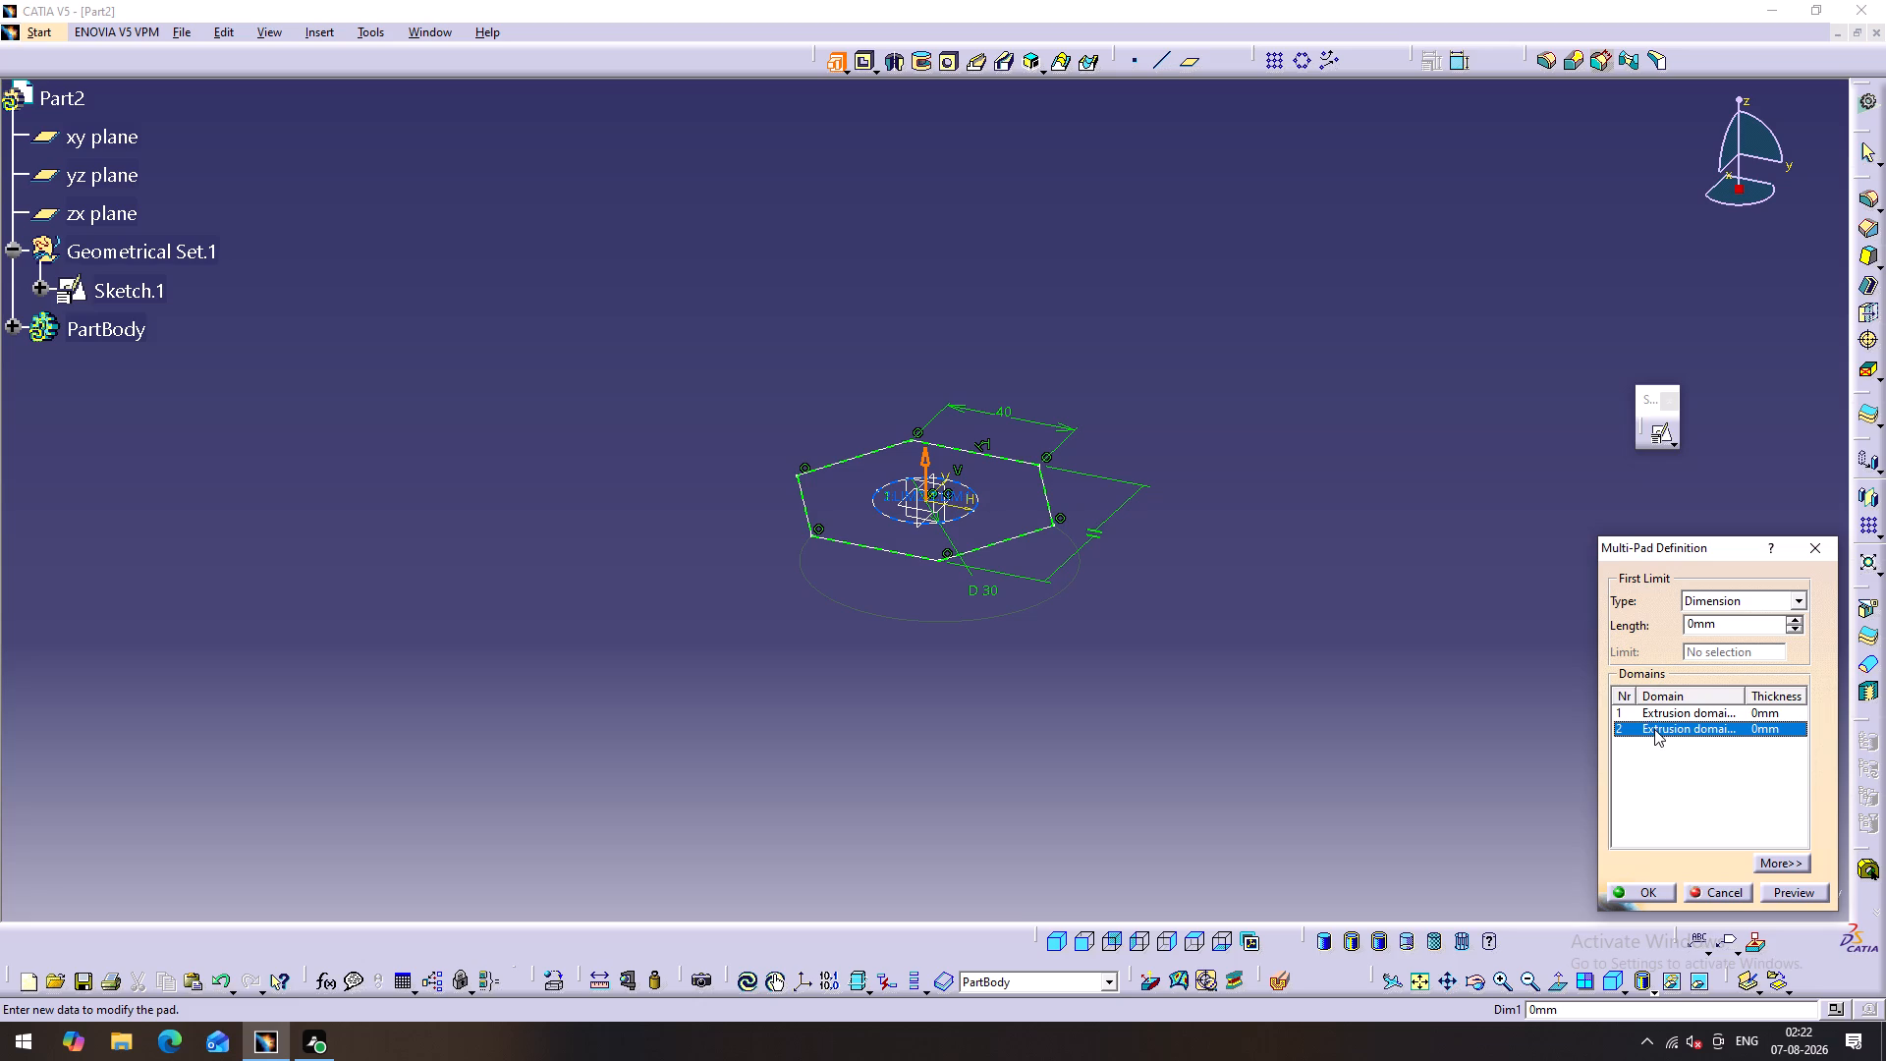
left_click(1682, 707)
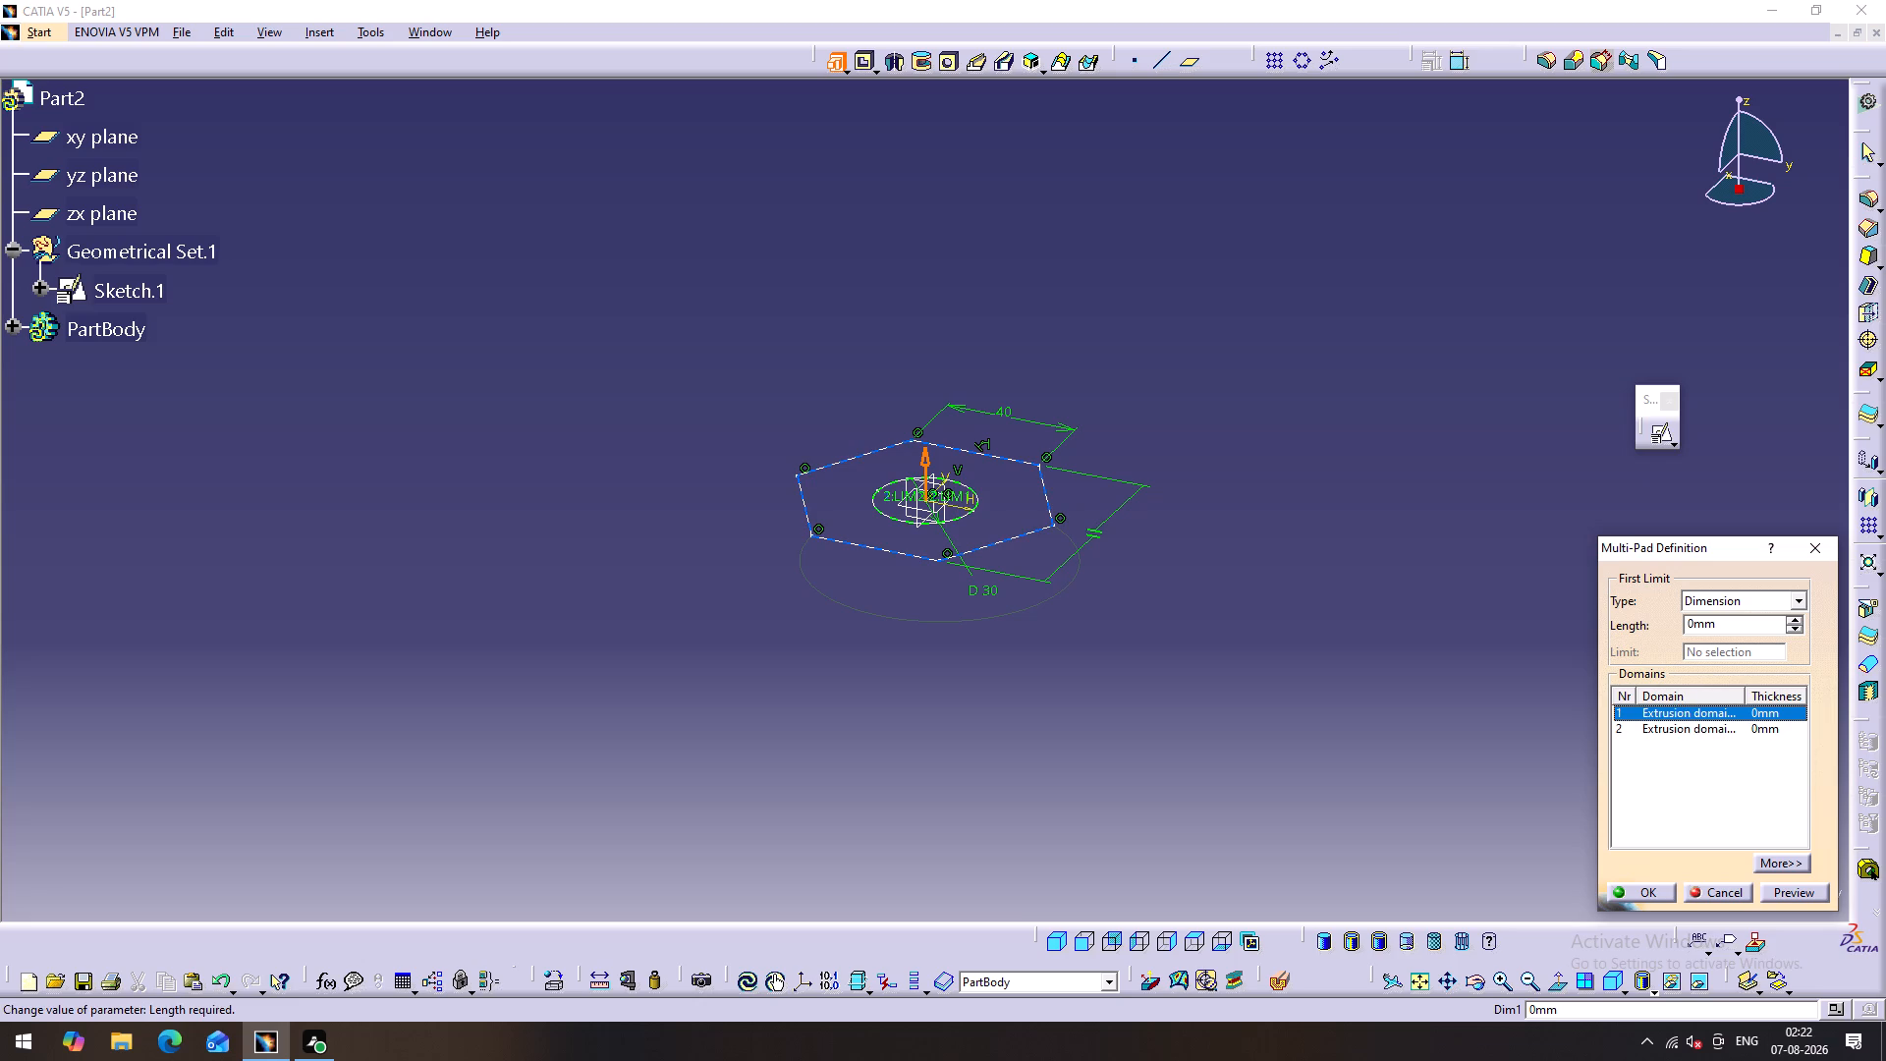
left_click_drag(1734, 627, 1586, 627)
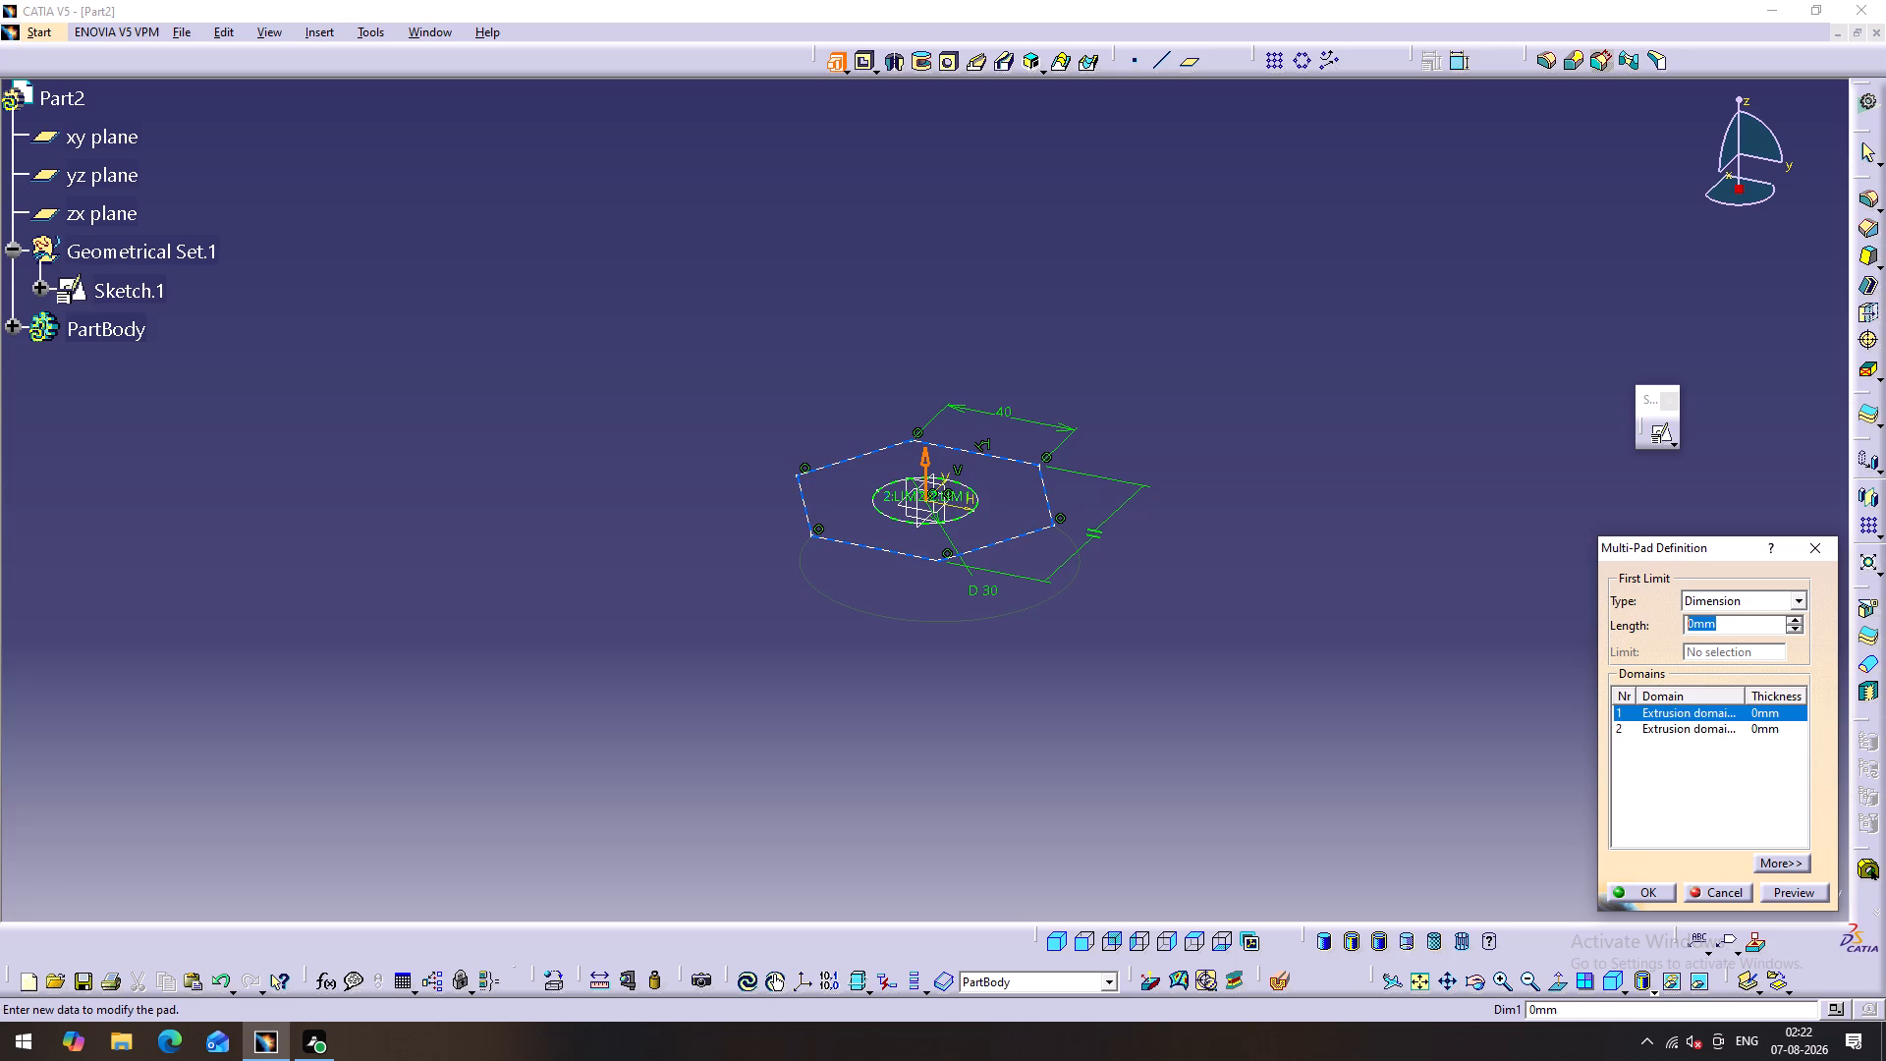
type("50")
left_click(1417, 678)
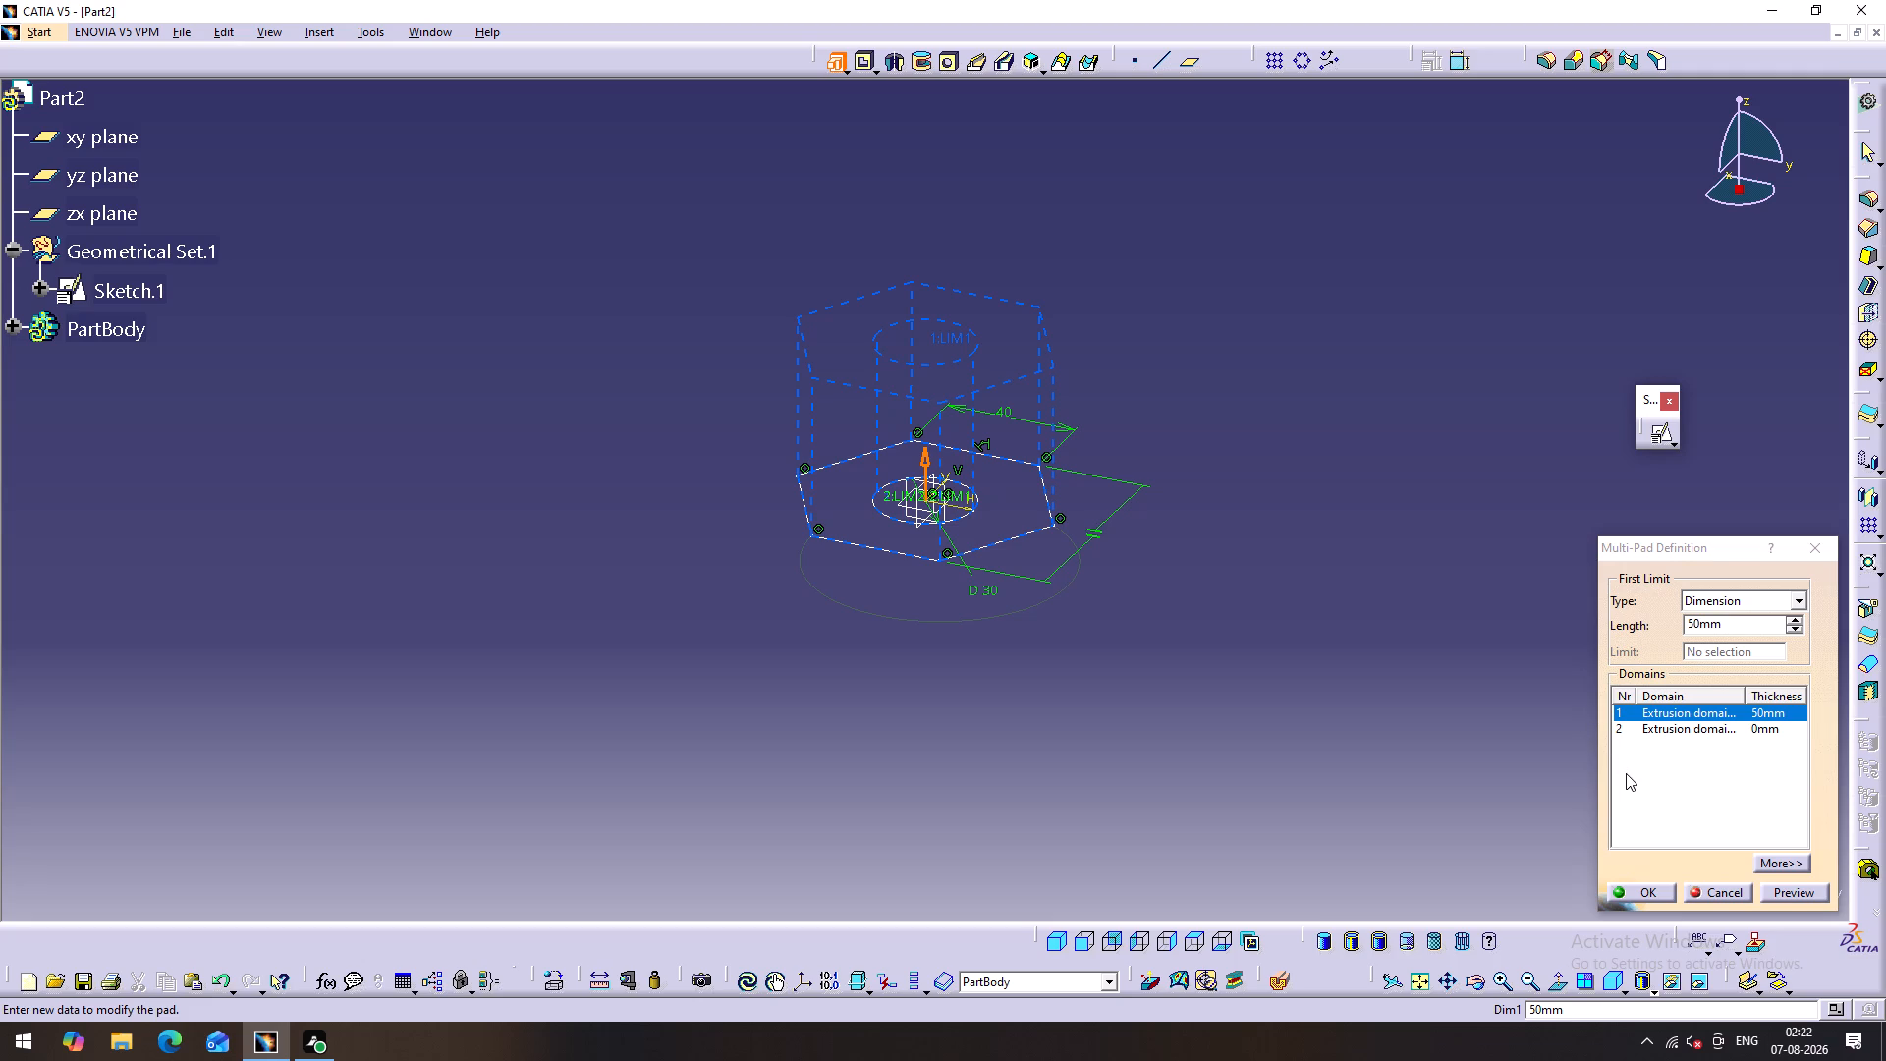
Reverse the Multi-Pad's extrusion direction and set the hexagon domain's length to 30 mm.
left_click(1796, 866)
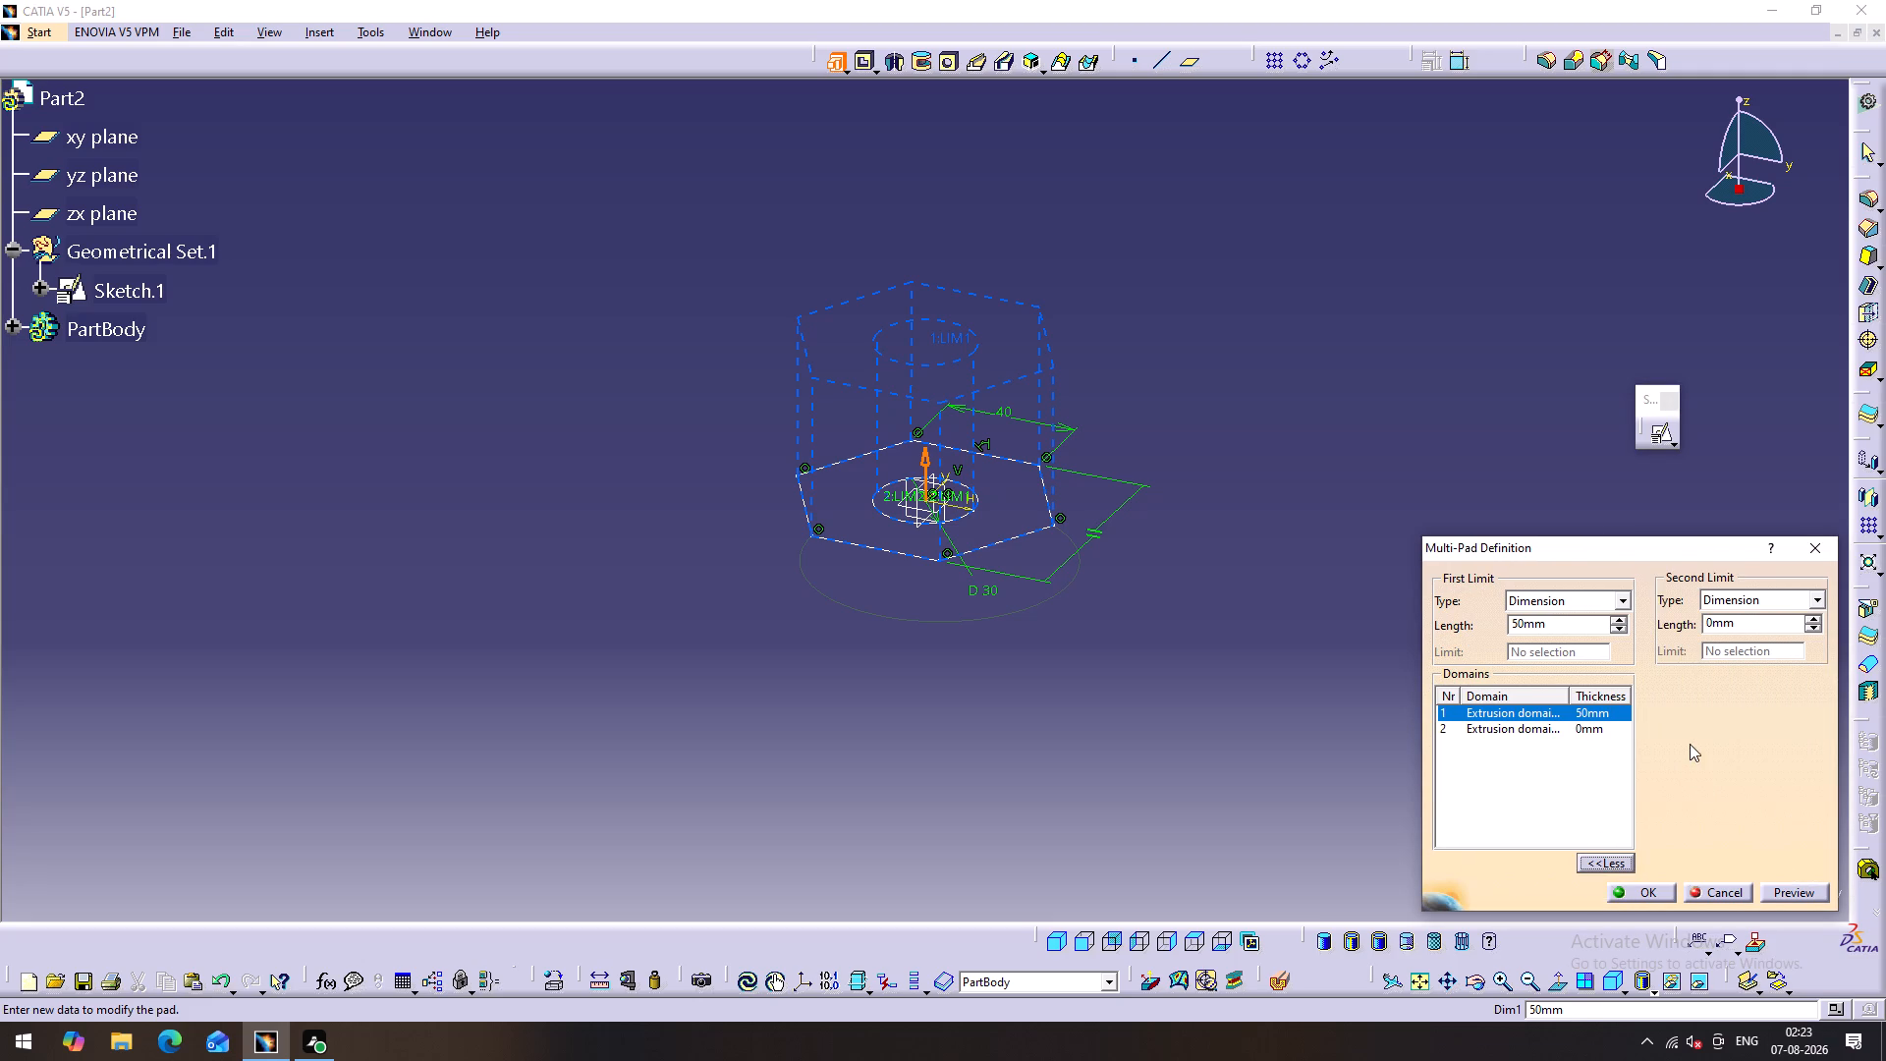
left_click(1690, 743)
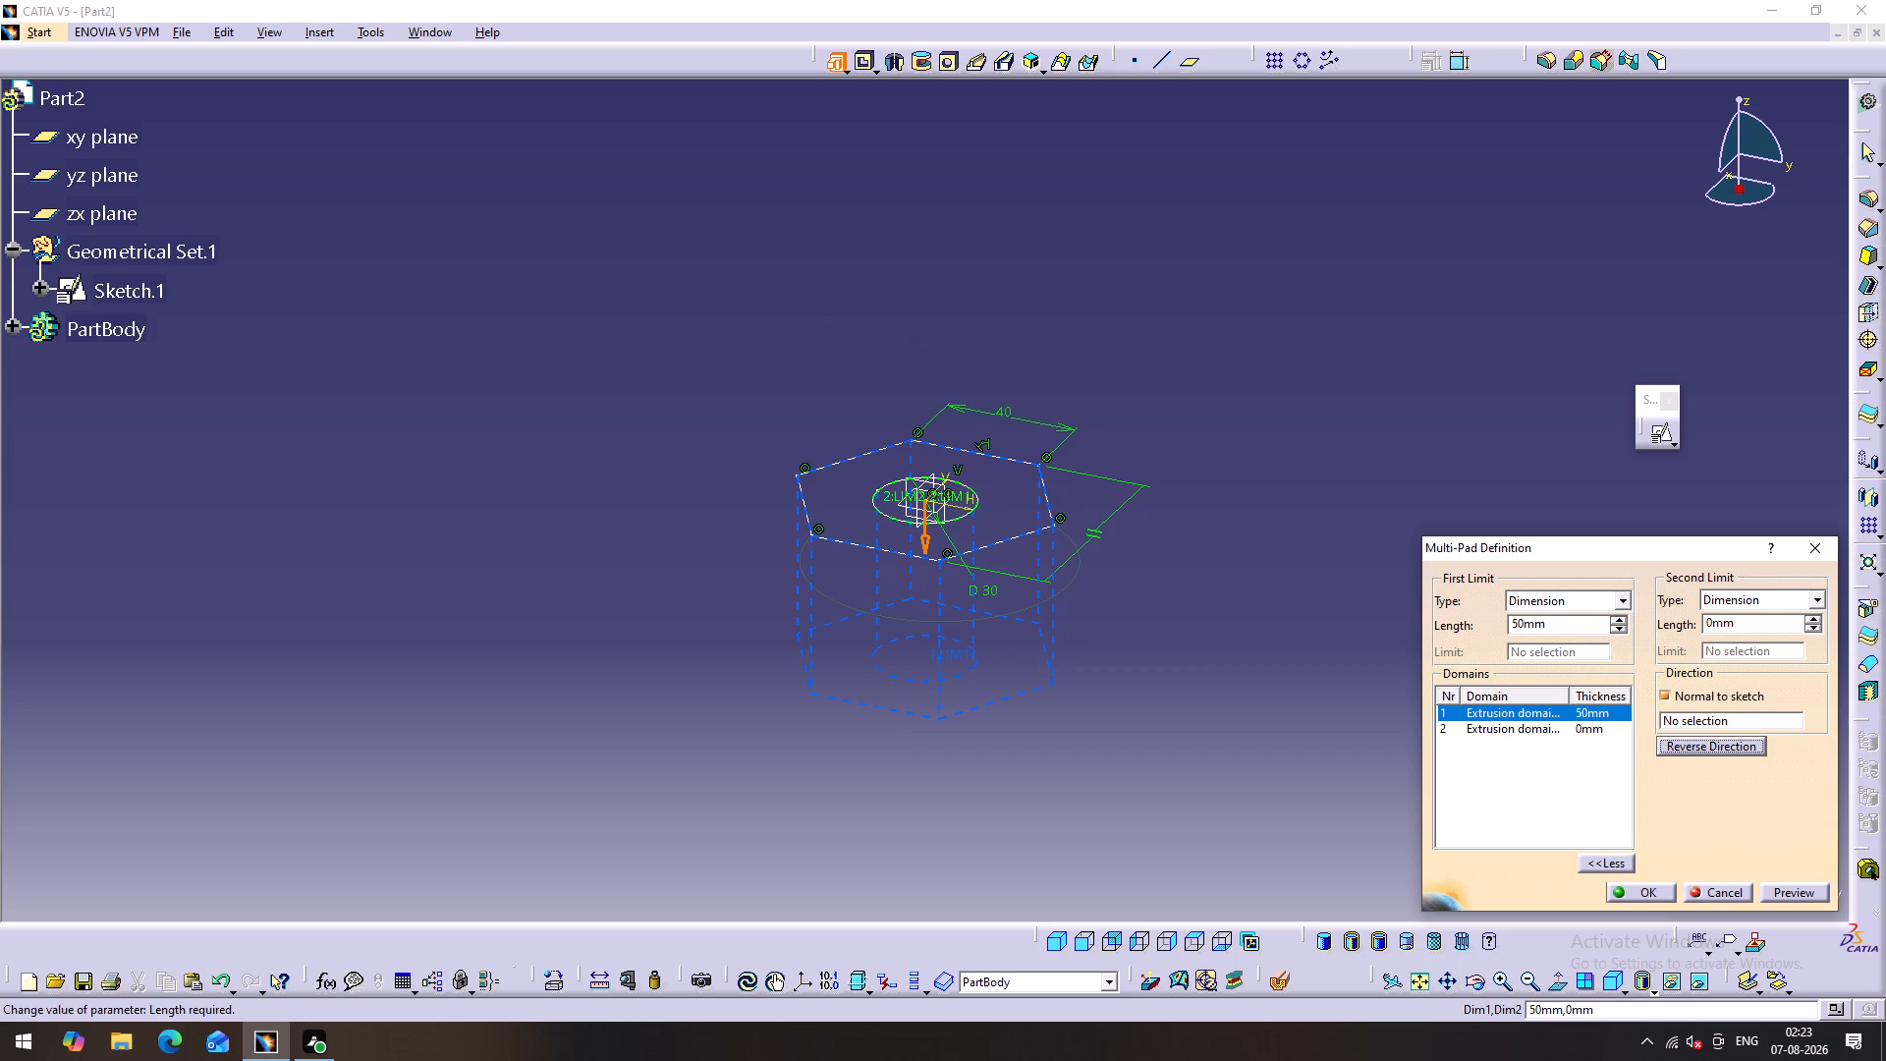
left_click_drag(1563, 625, 1463, 636)
type("30")
left_click(1309, 686)
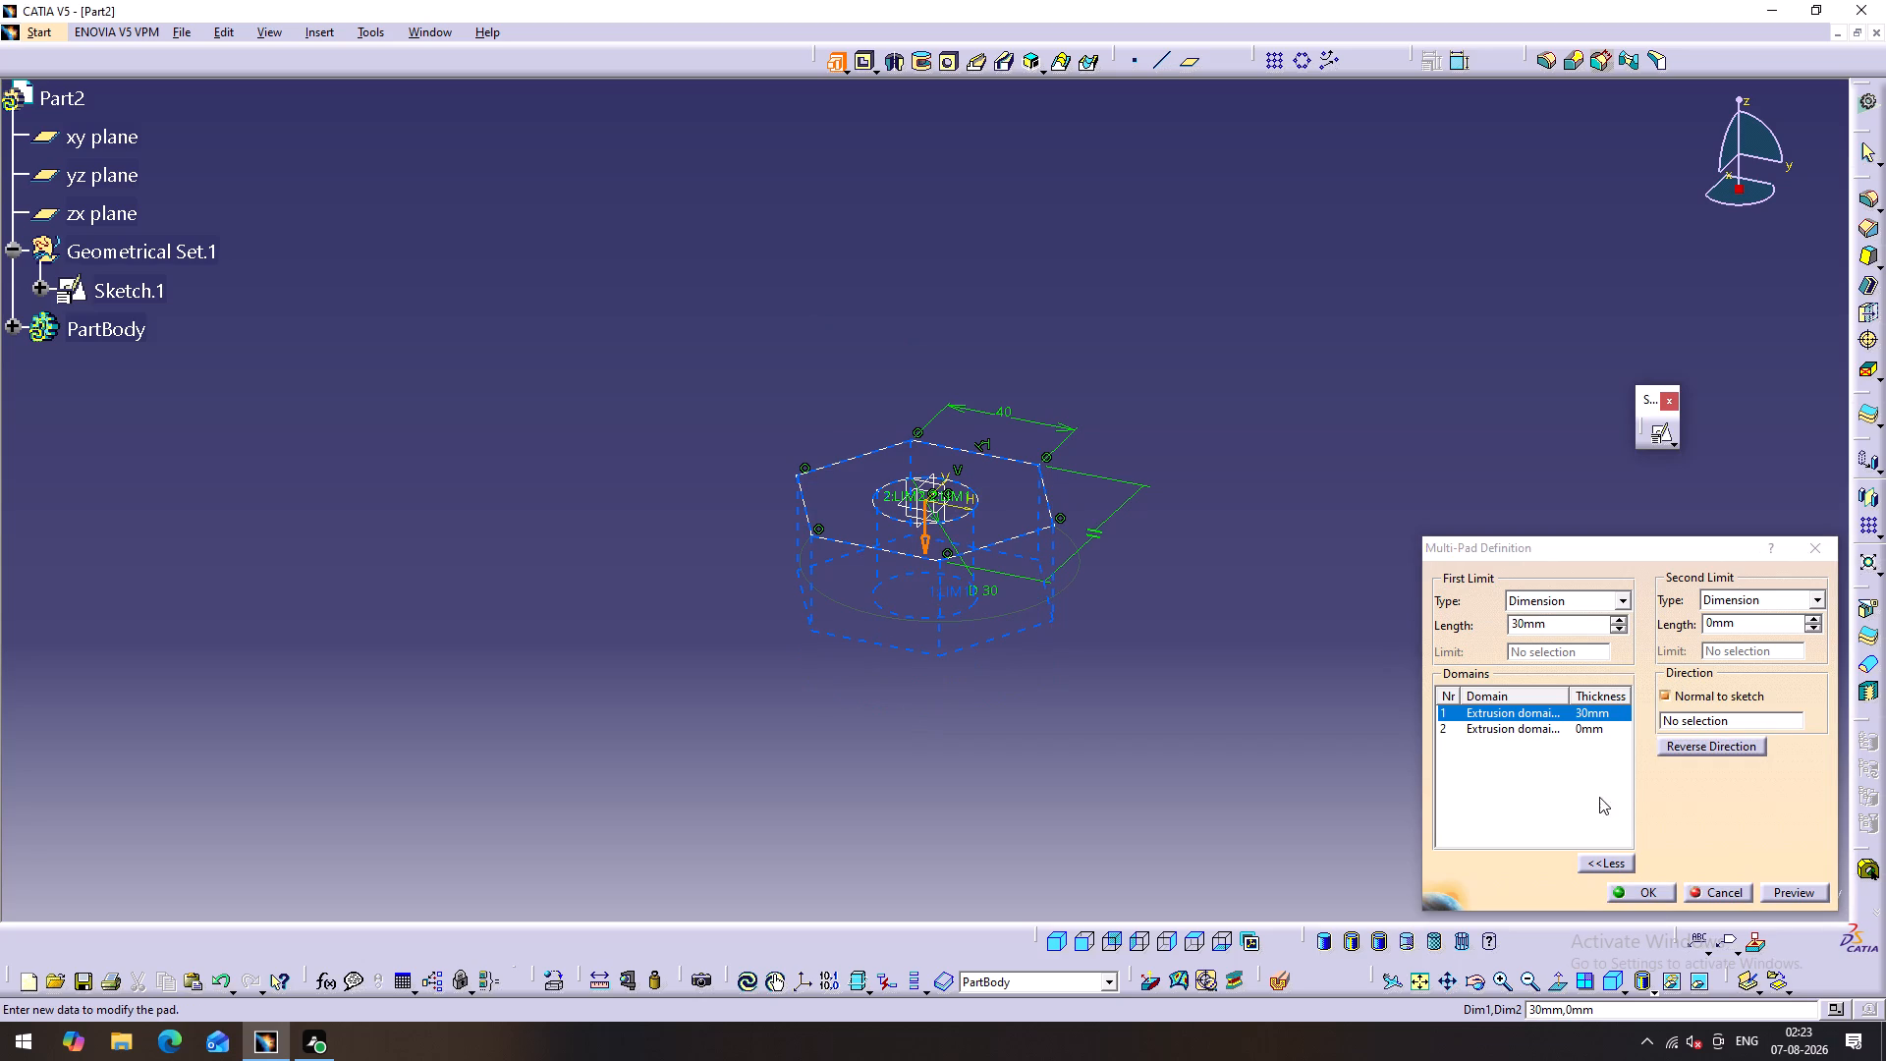
Set the circle domain's length to 150 mm, preview the Multi-Pad, and create the bolt solid.
left_click(1566, 729)
left_click_drag(1579, 625, 1479, 626)
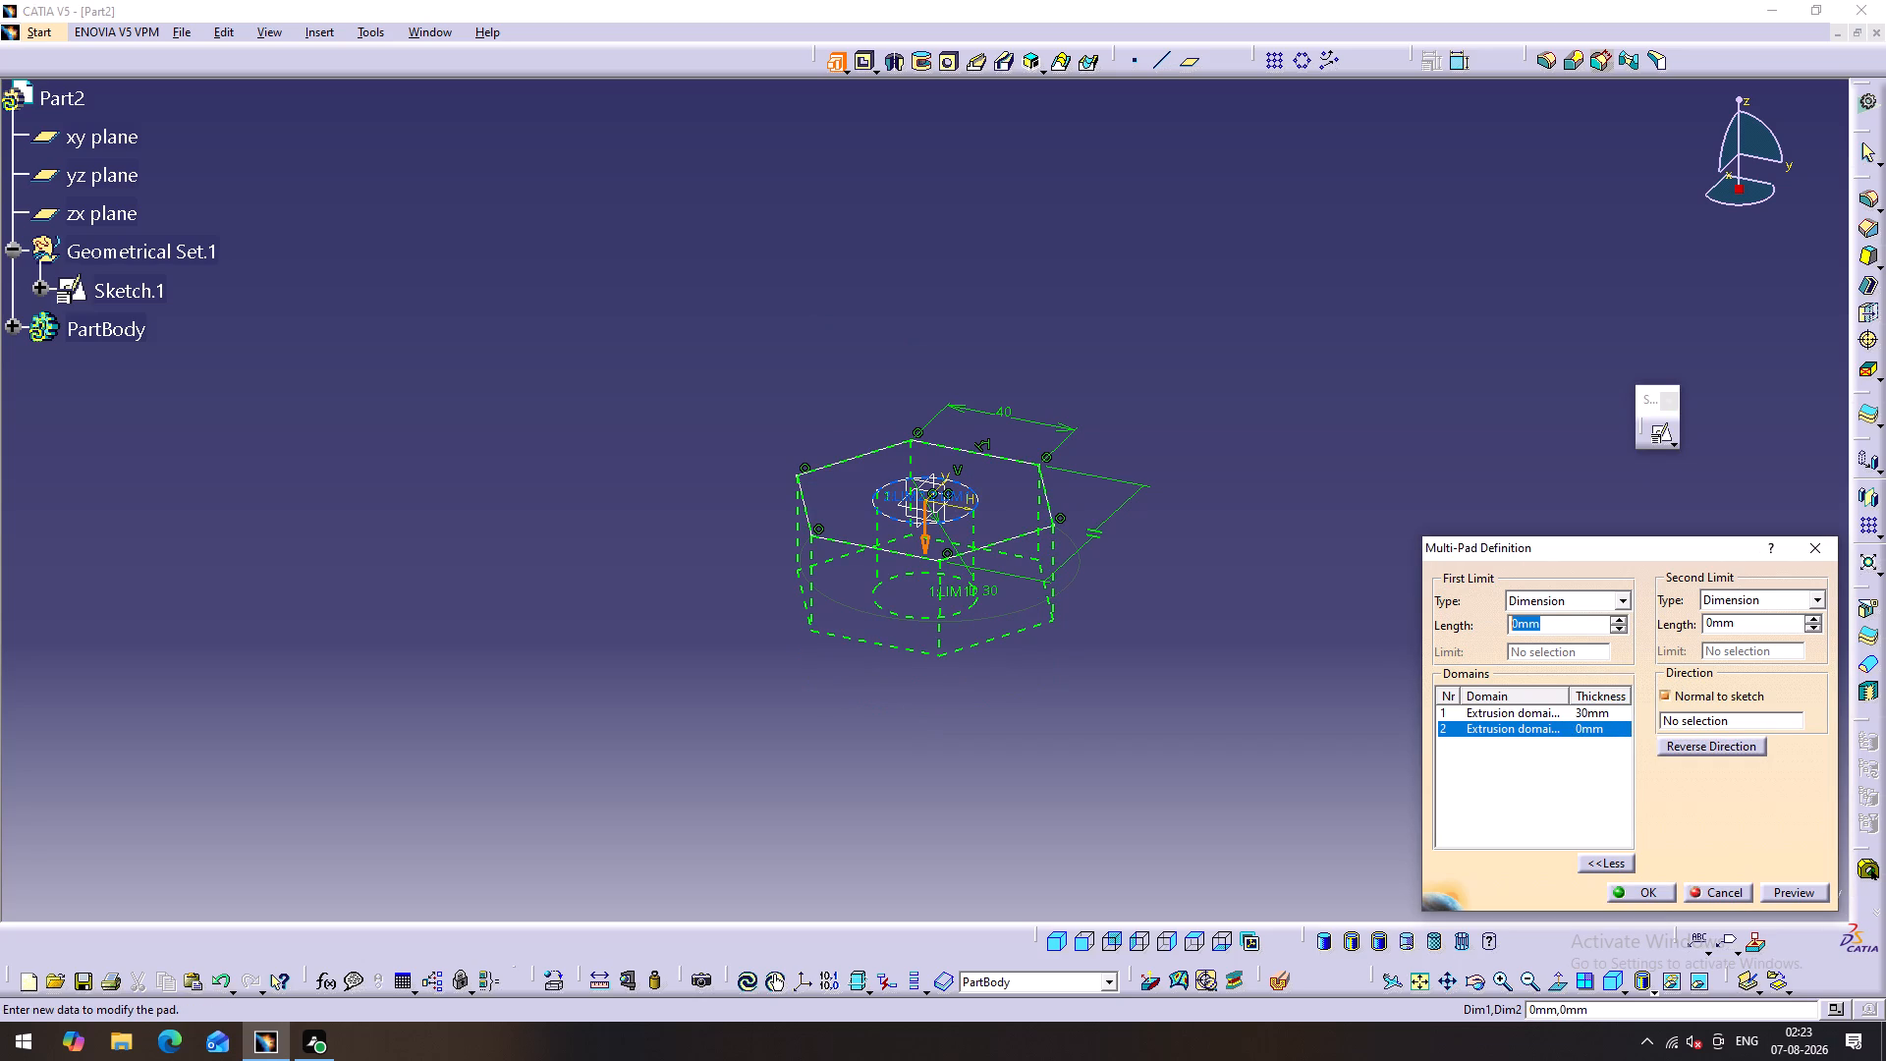
left_click_drag(1479, 626, 1457, 624)
type("150")
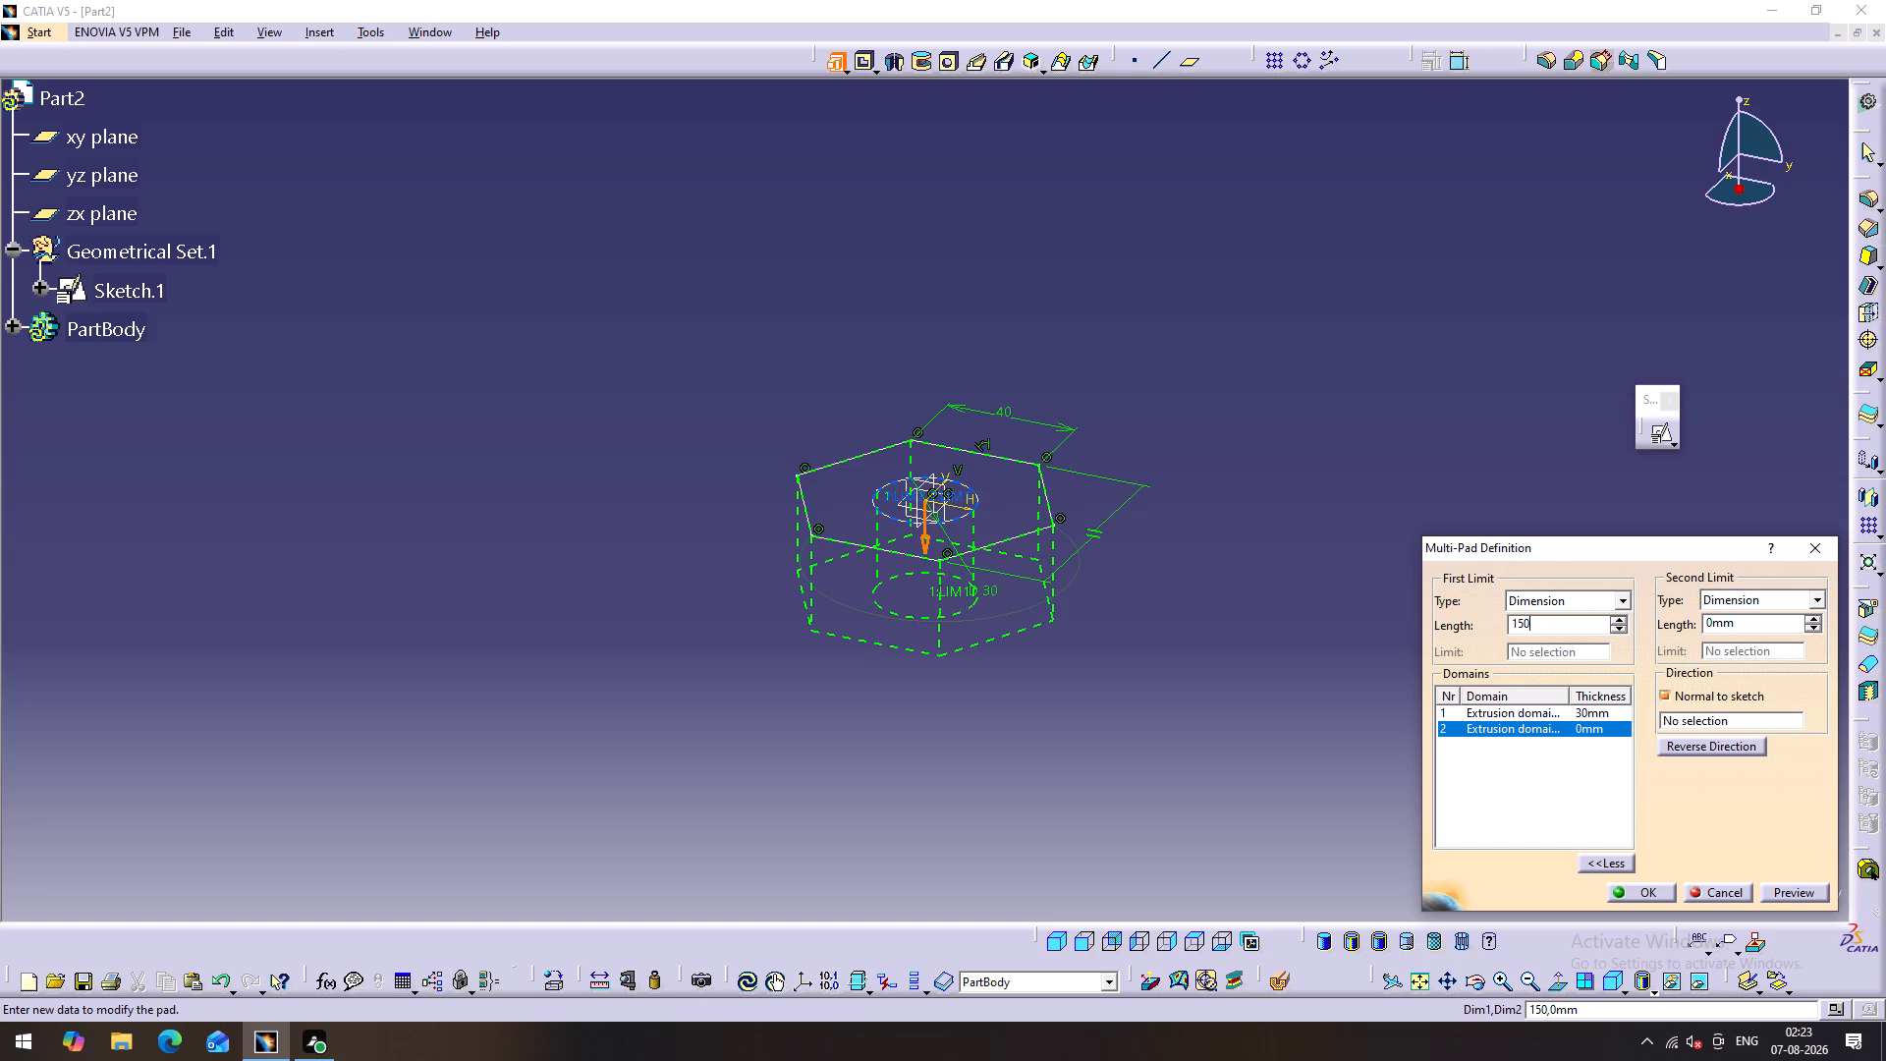
left_click(1291, 662)
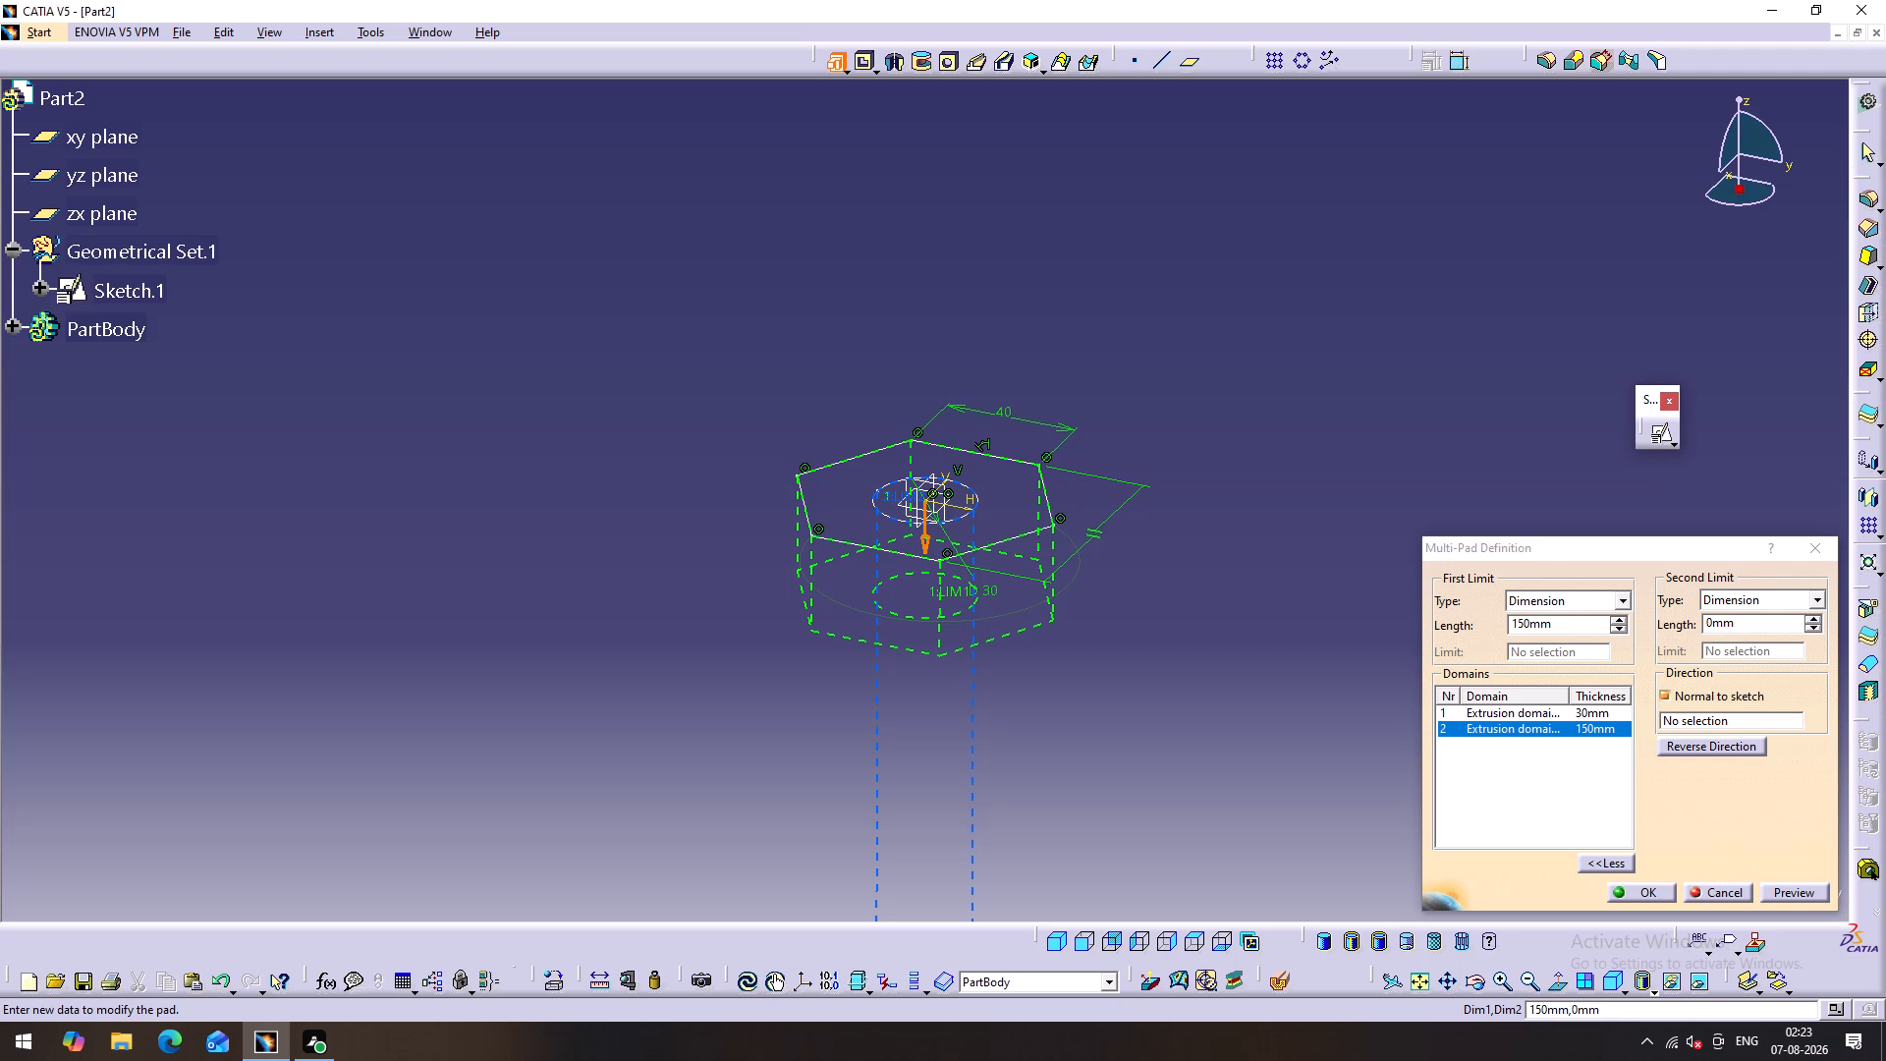
left_click(1244, 747)
scroll(1286, 769, "down", 1)
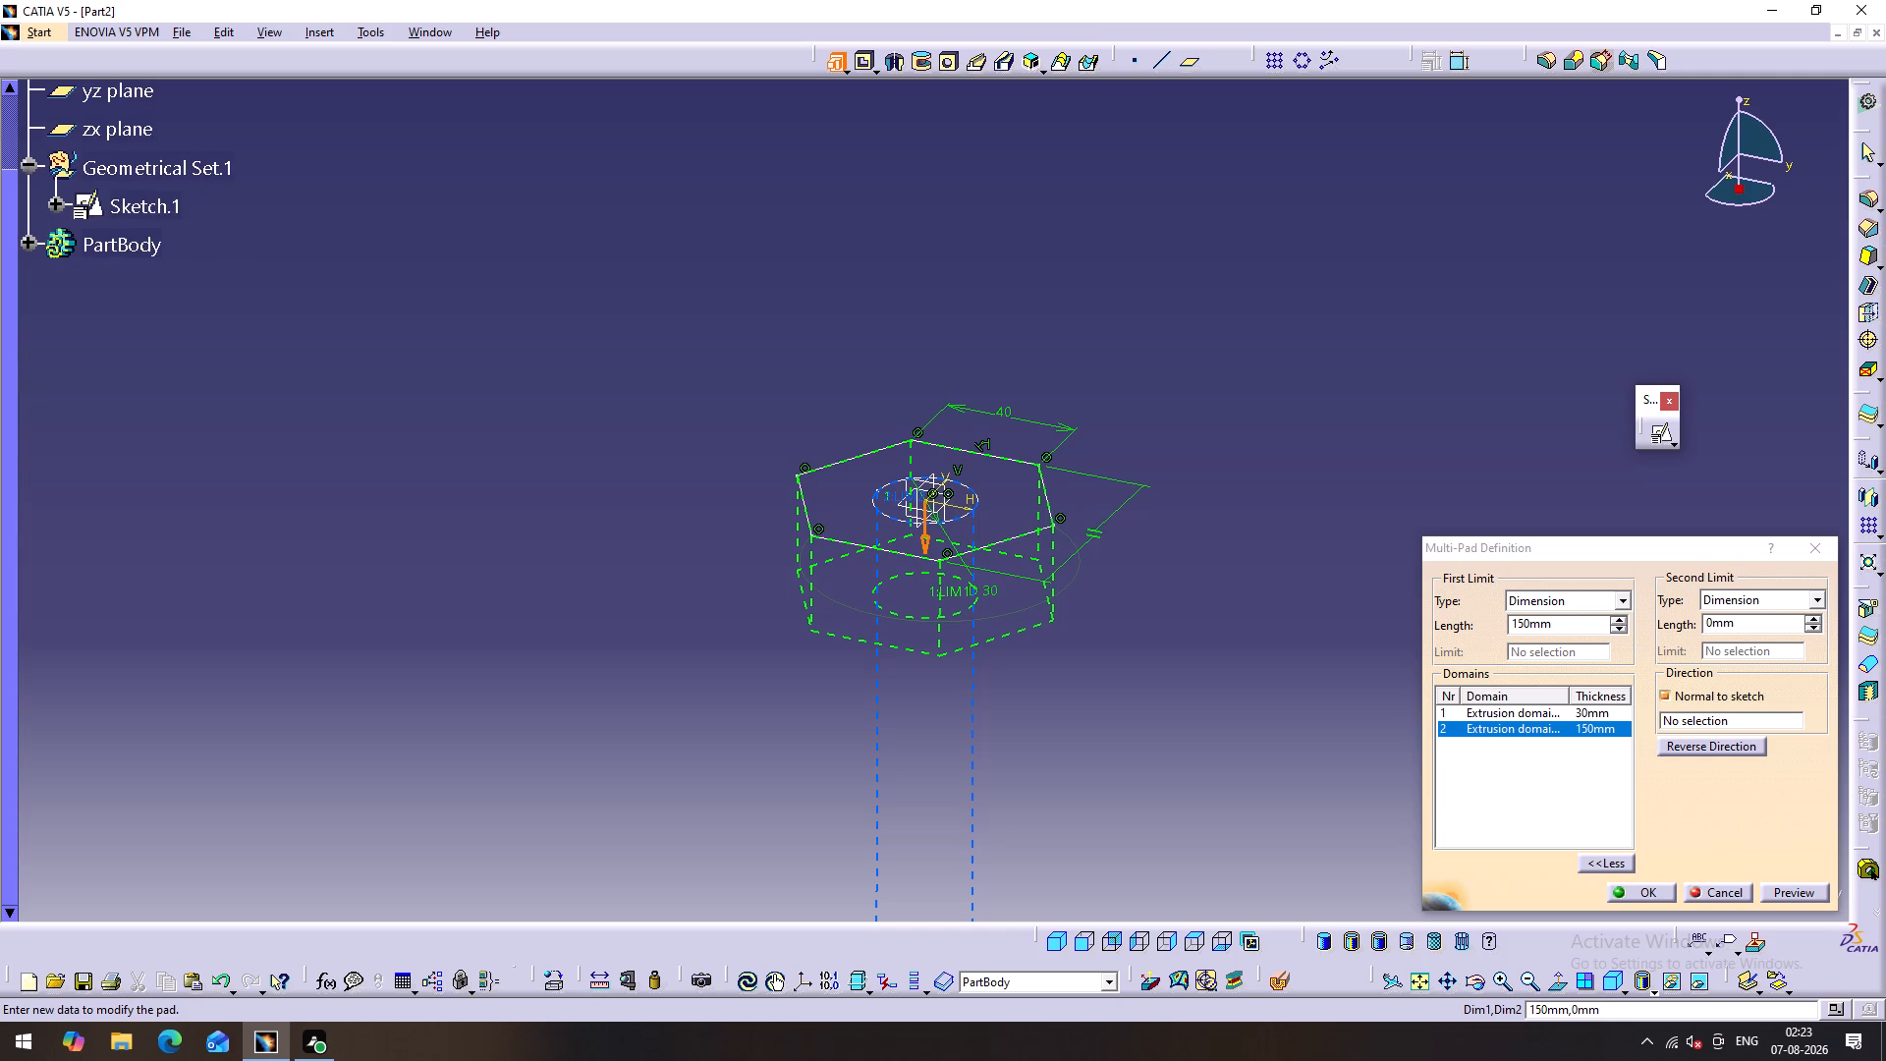
scroll(1218, 789, "down", 1)
scroll(1212, 791, "up", 4)
middle_click_drag(1160, 782, 1156, 607)
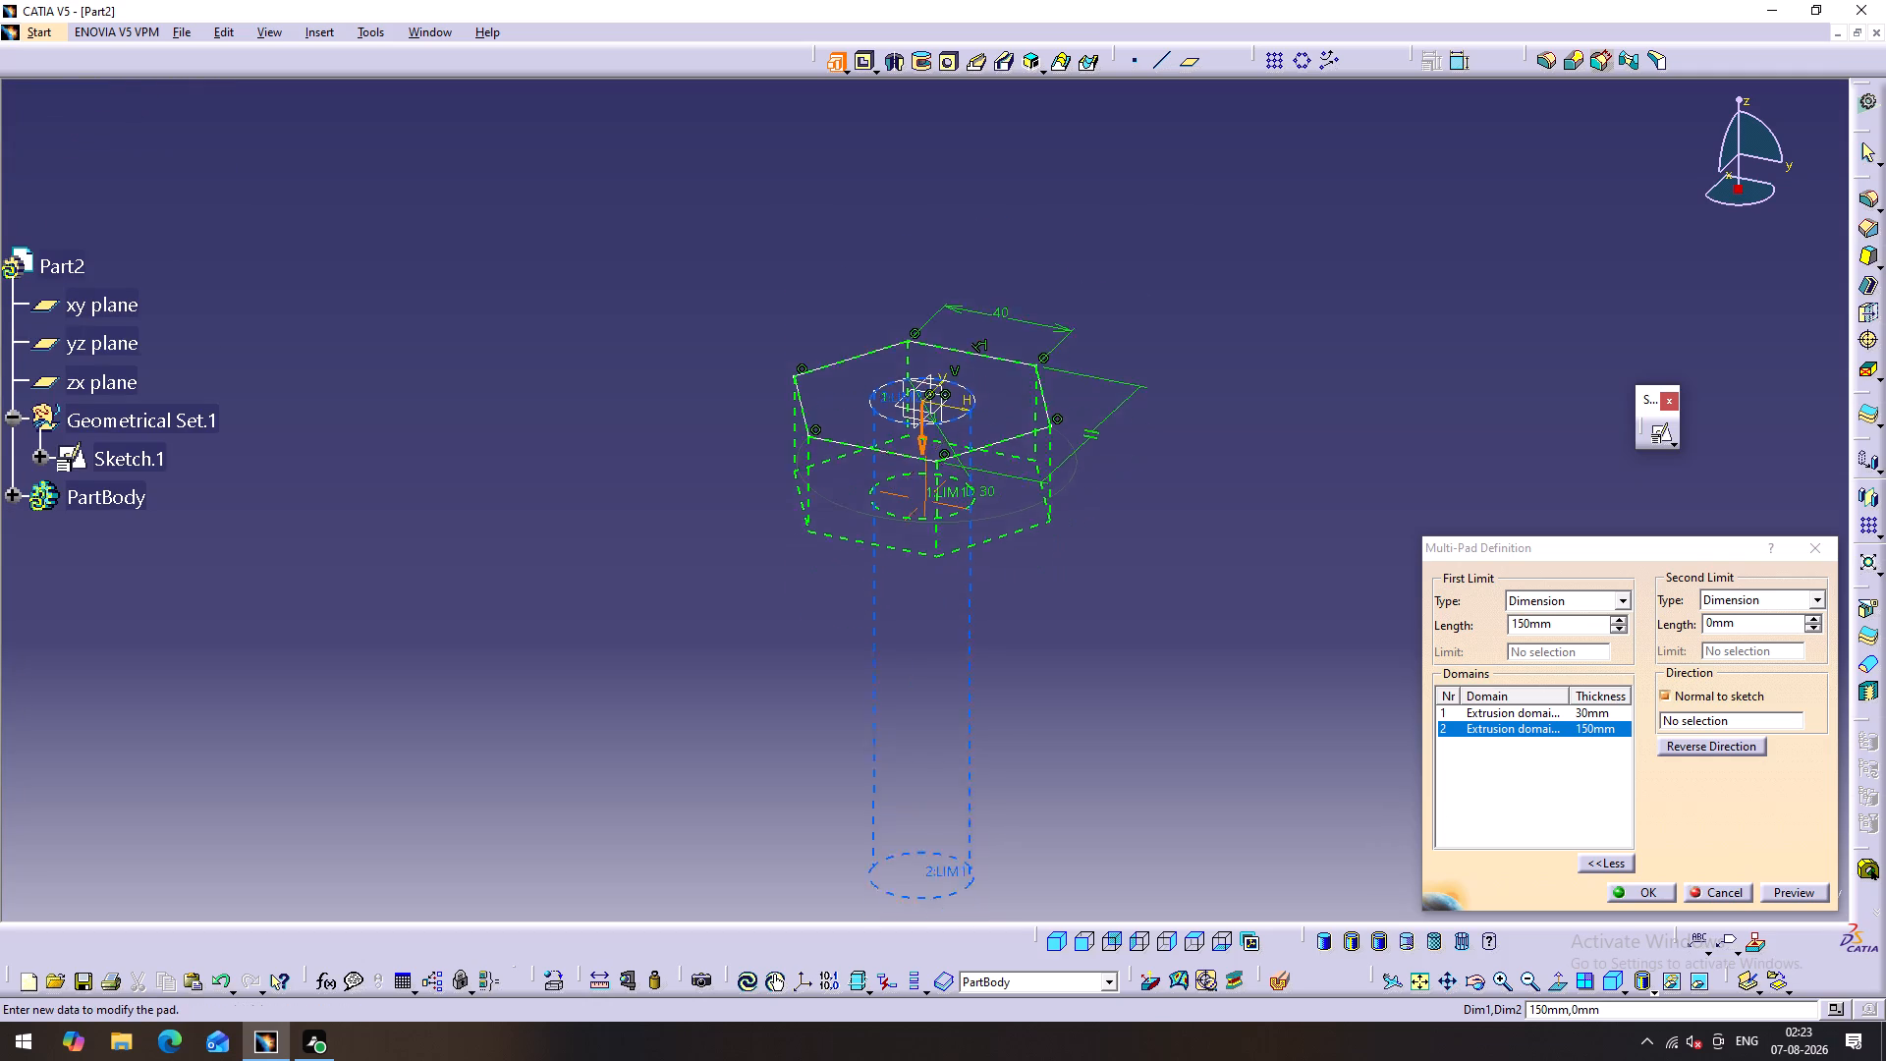
middle_click_drag(1156, 607, 1153, 565)
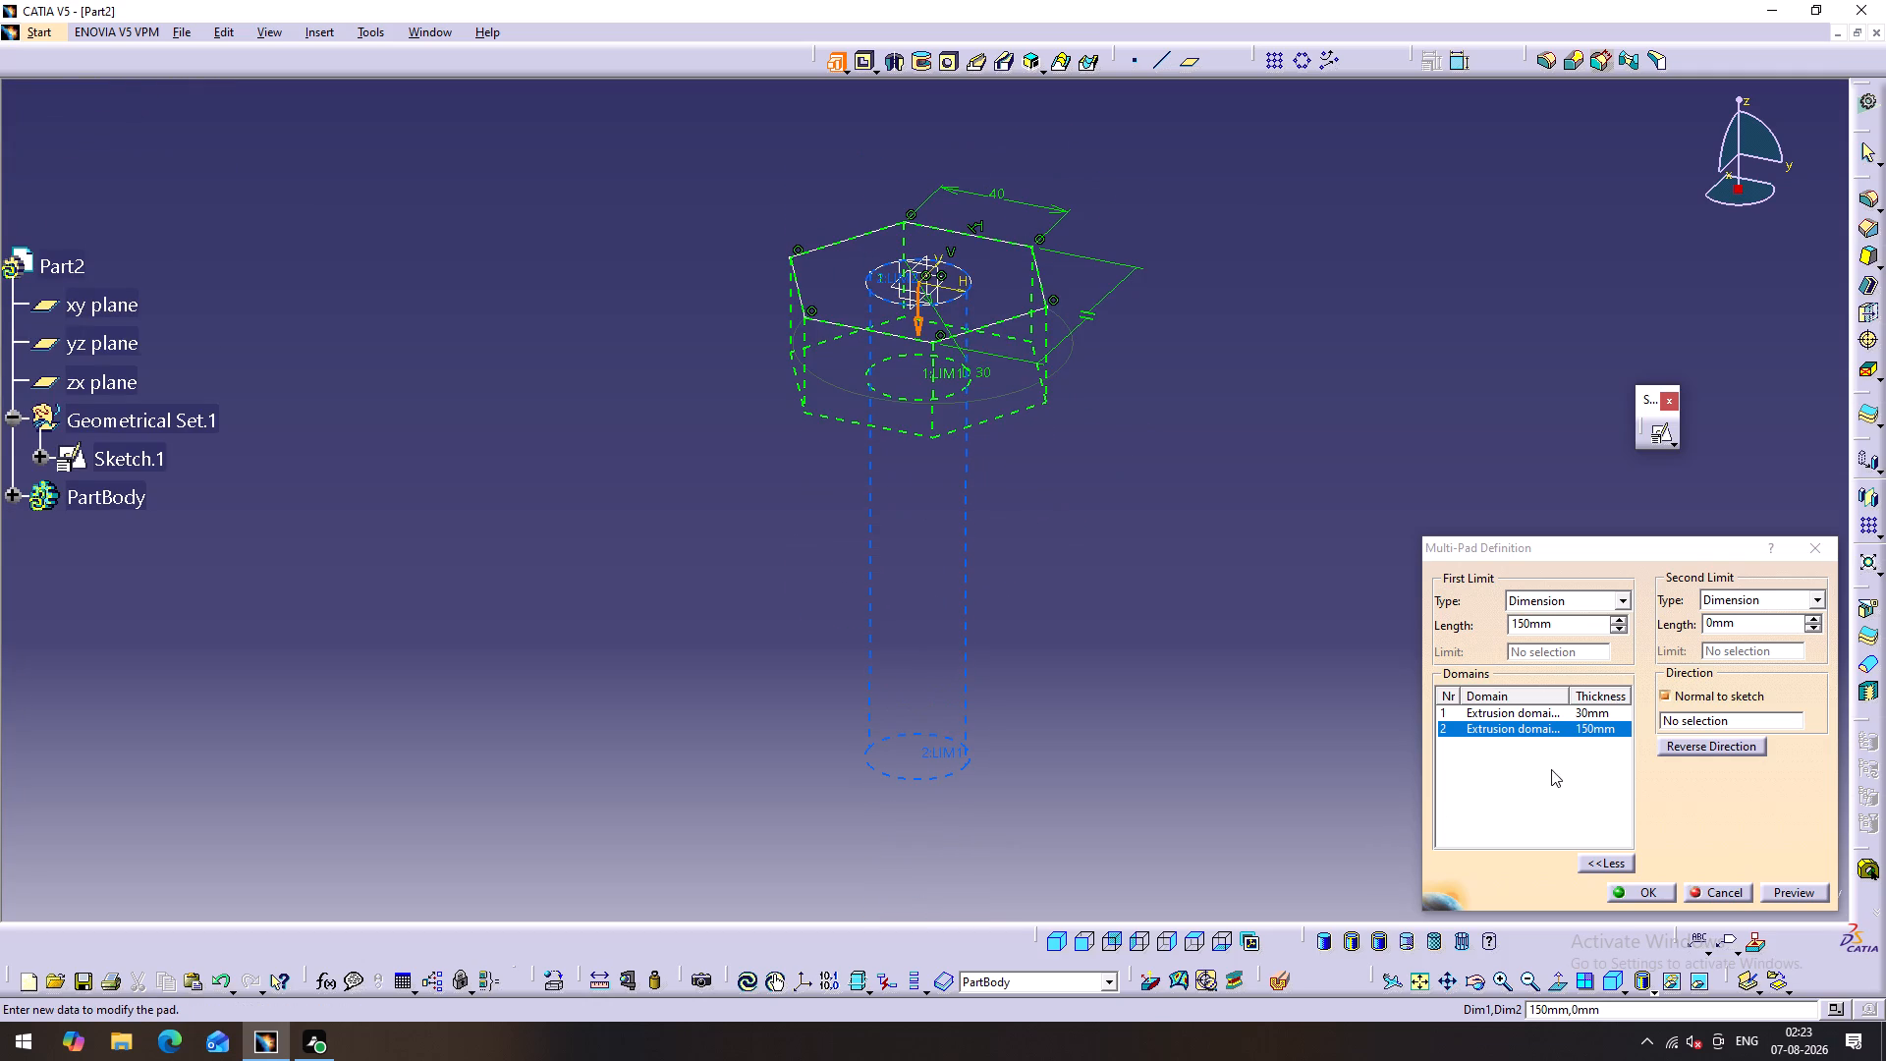
left_click(1783, 892)
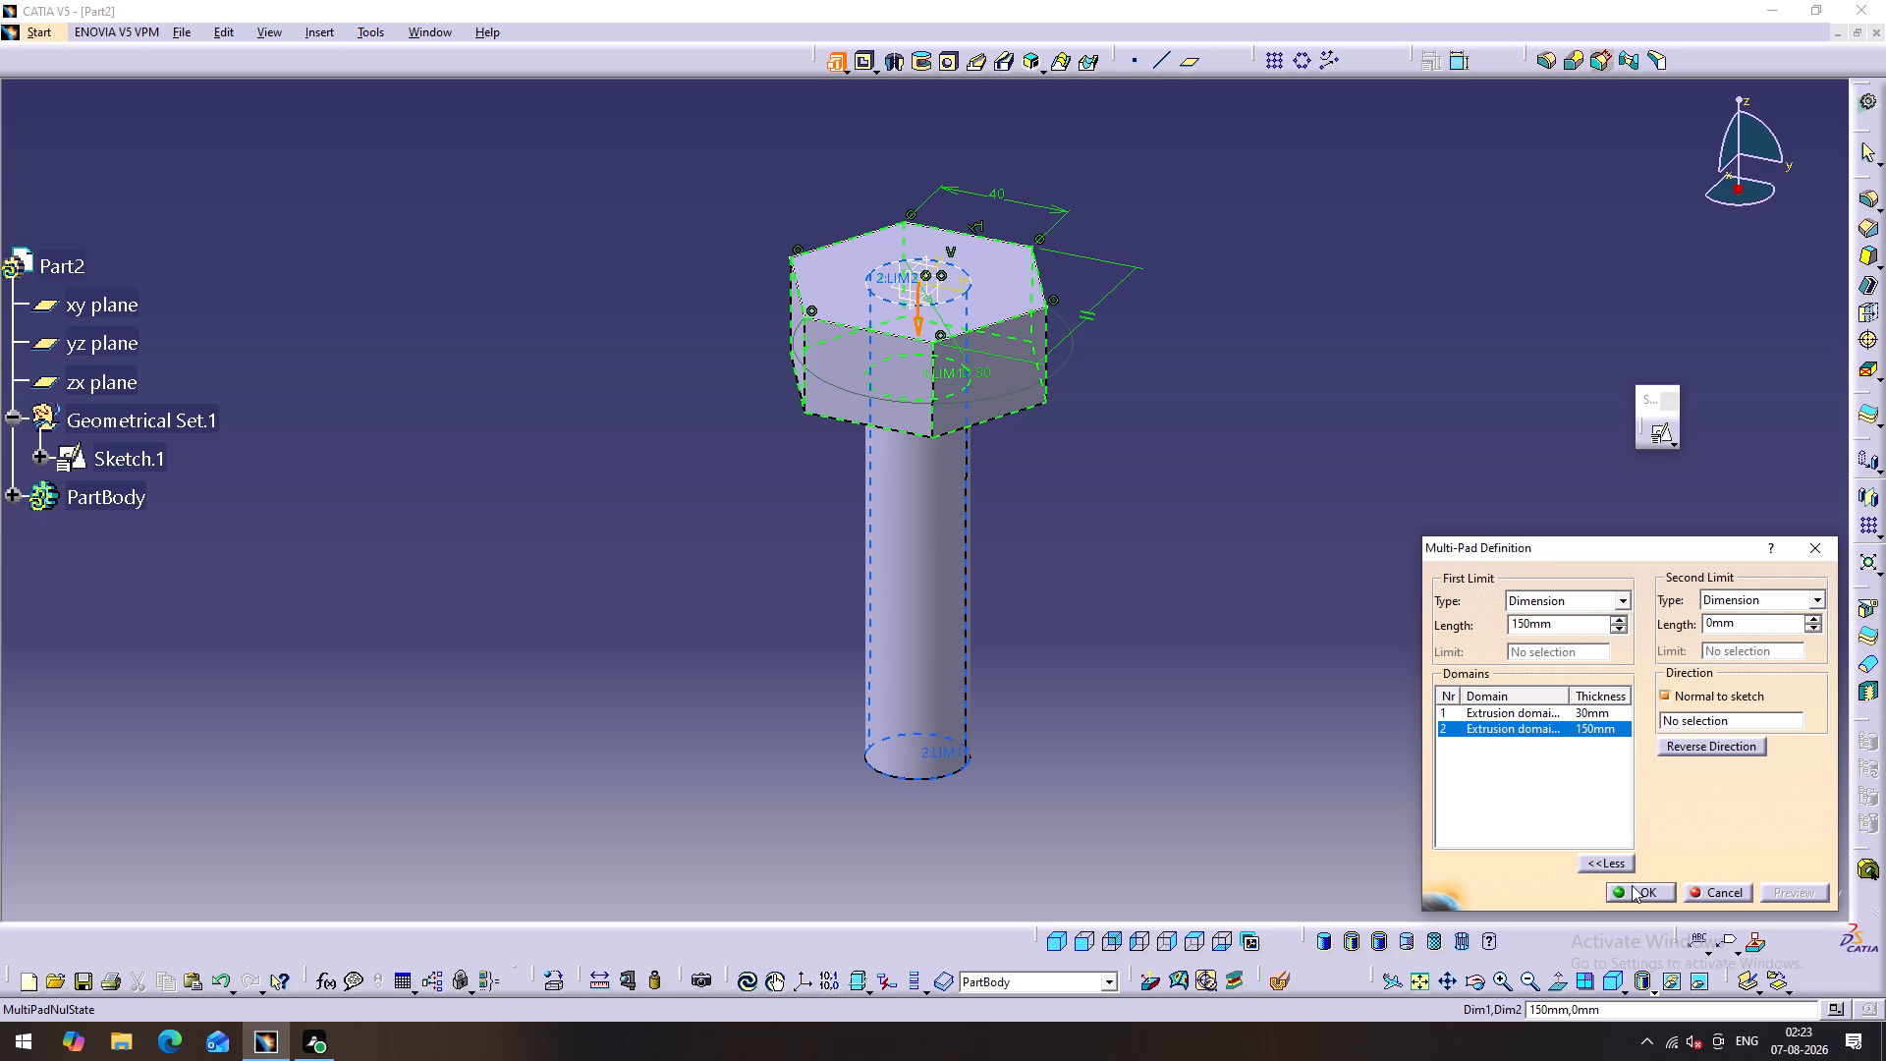
left_click(1632, 887)
left_click(1293, 690)
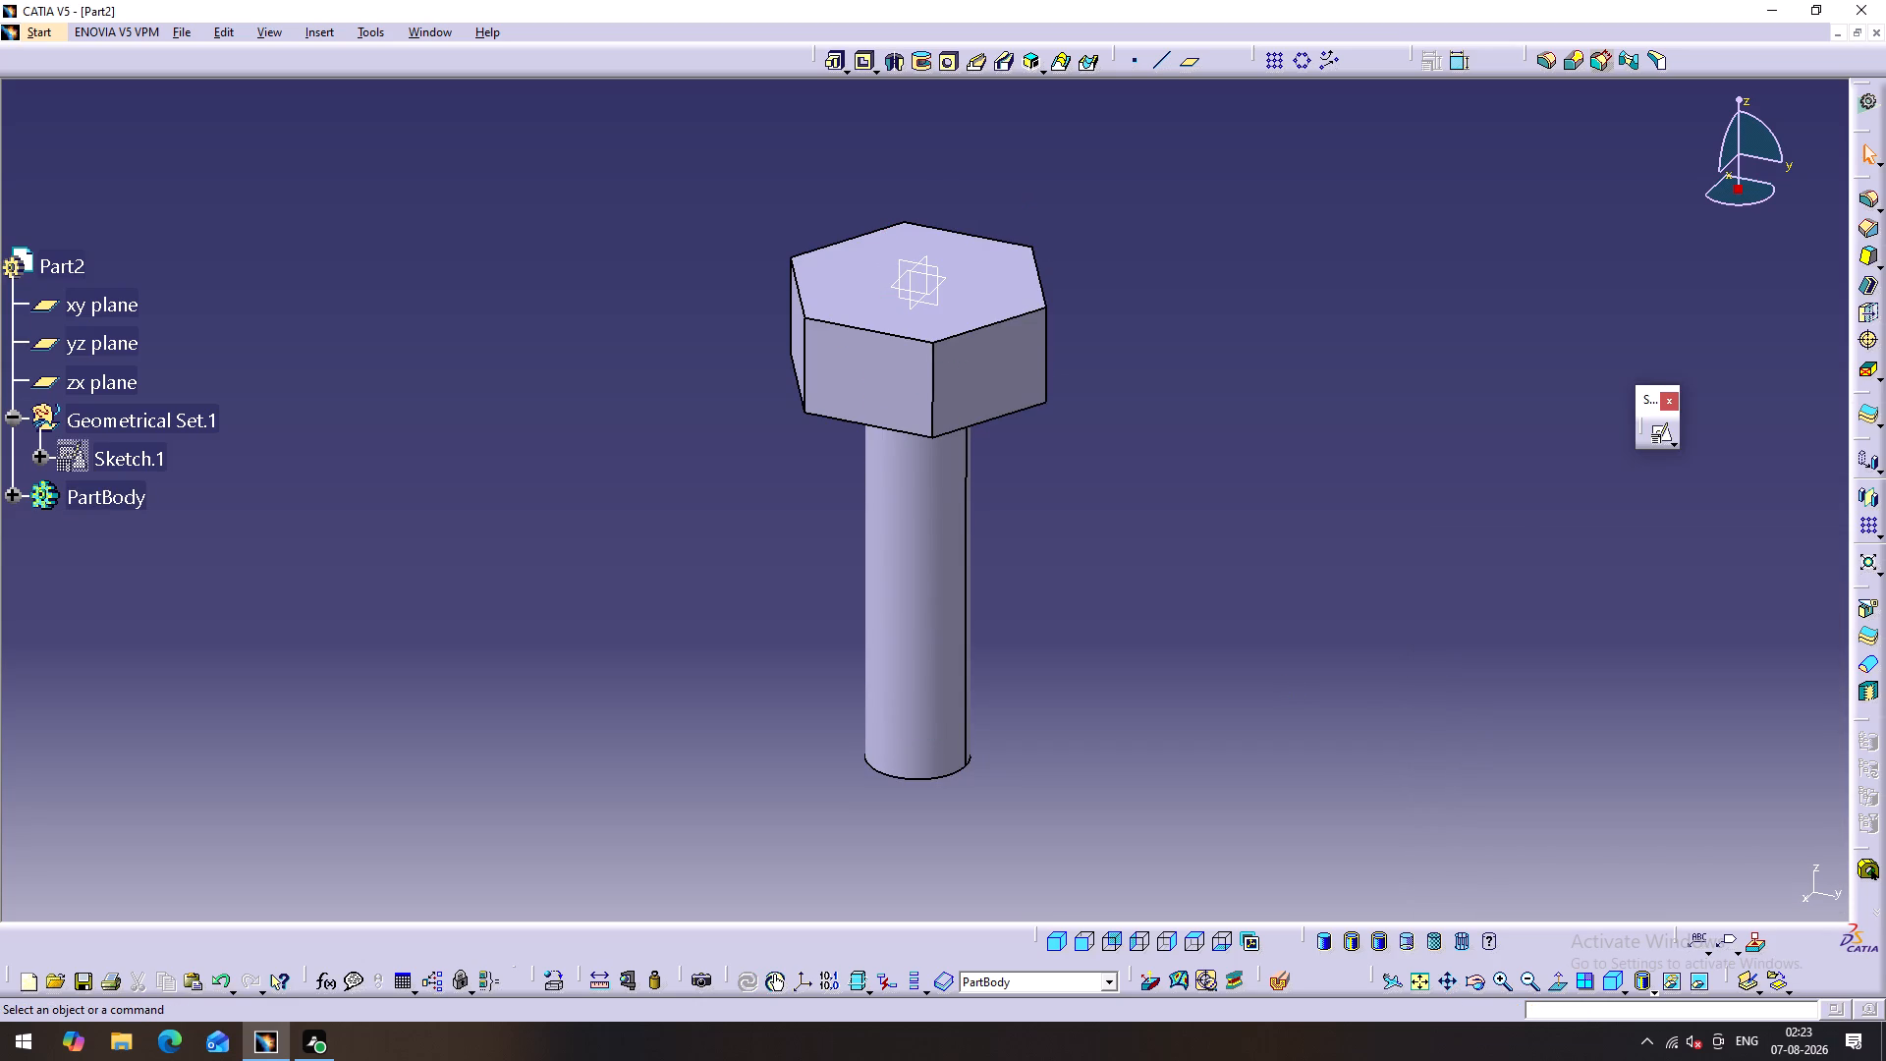
Open a positioned sketch on the yz plane of the bolt.
middle_click_drag(1177, 580, 1239, 537)
right_click_drag(1177, 580, 1239, 537)
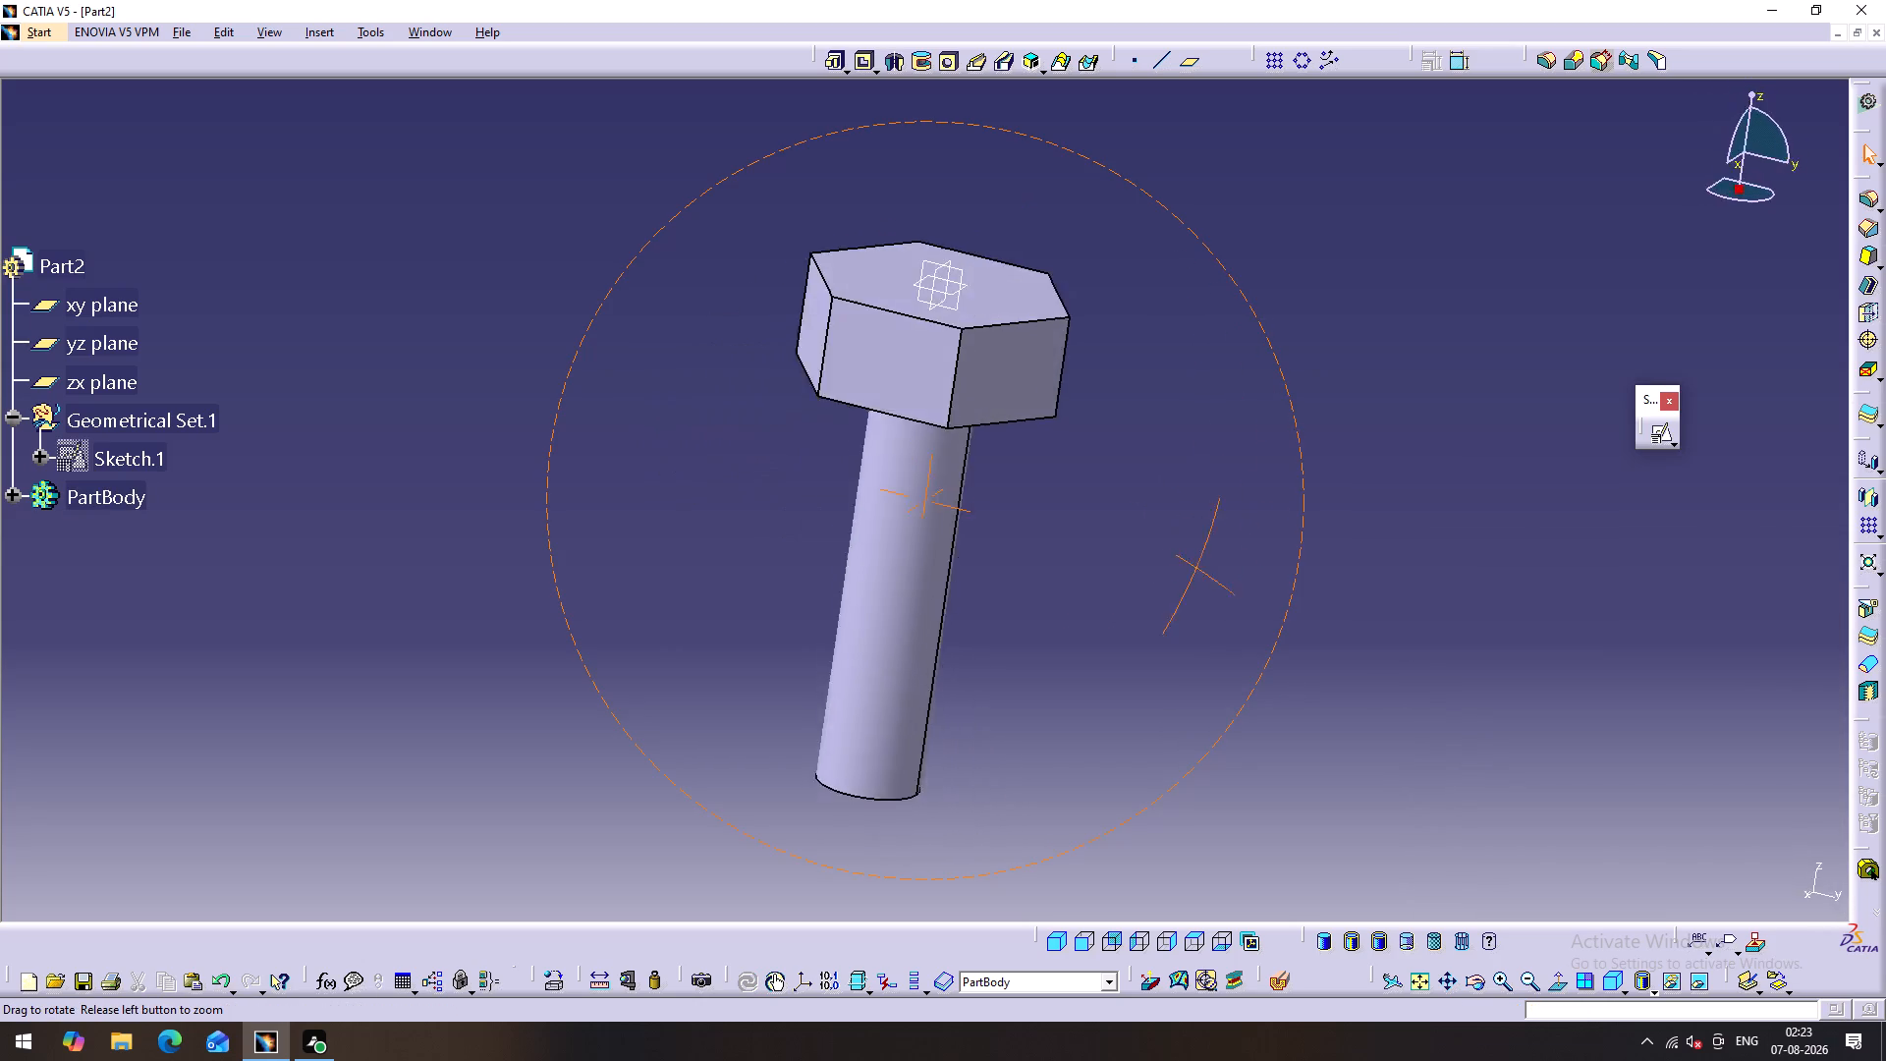
right_click_drag(1239, 537, 1220, 552)
middle_click_drag(1239, 537, 1221, 552)
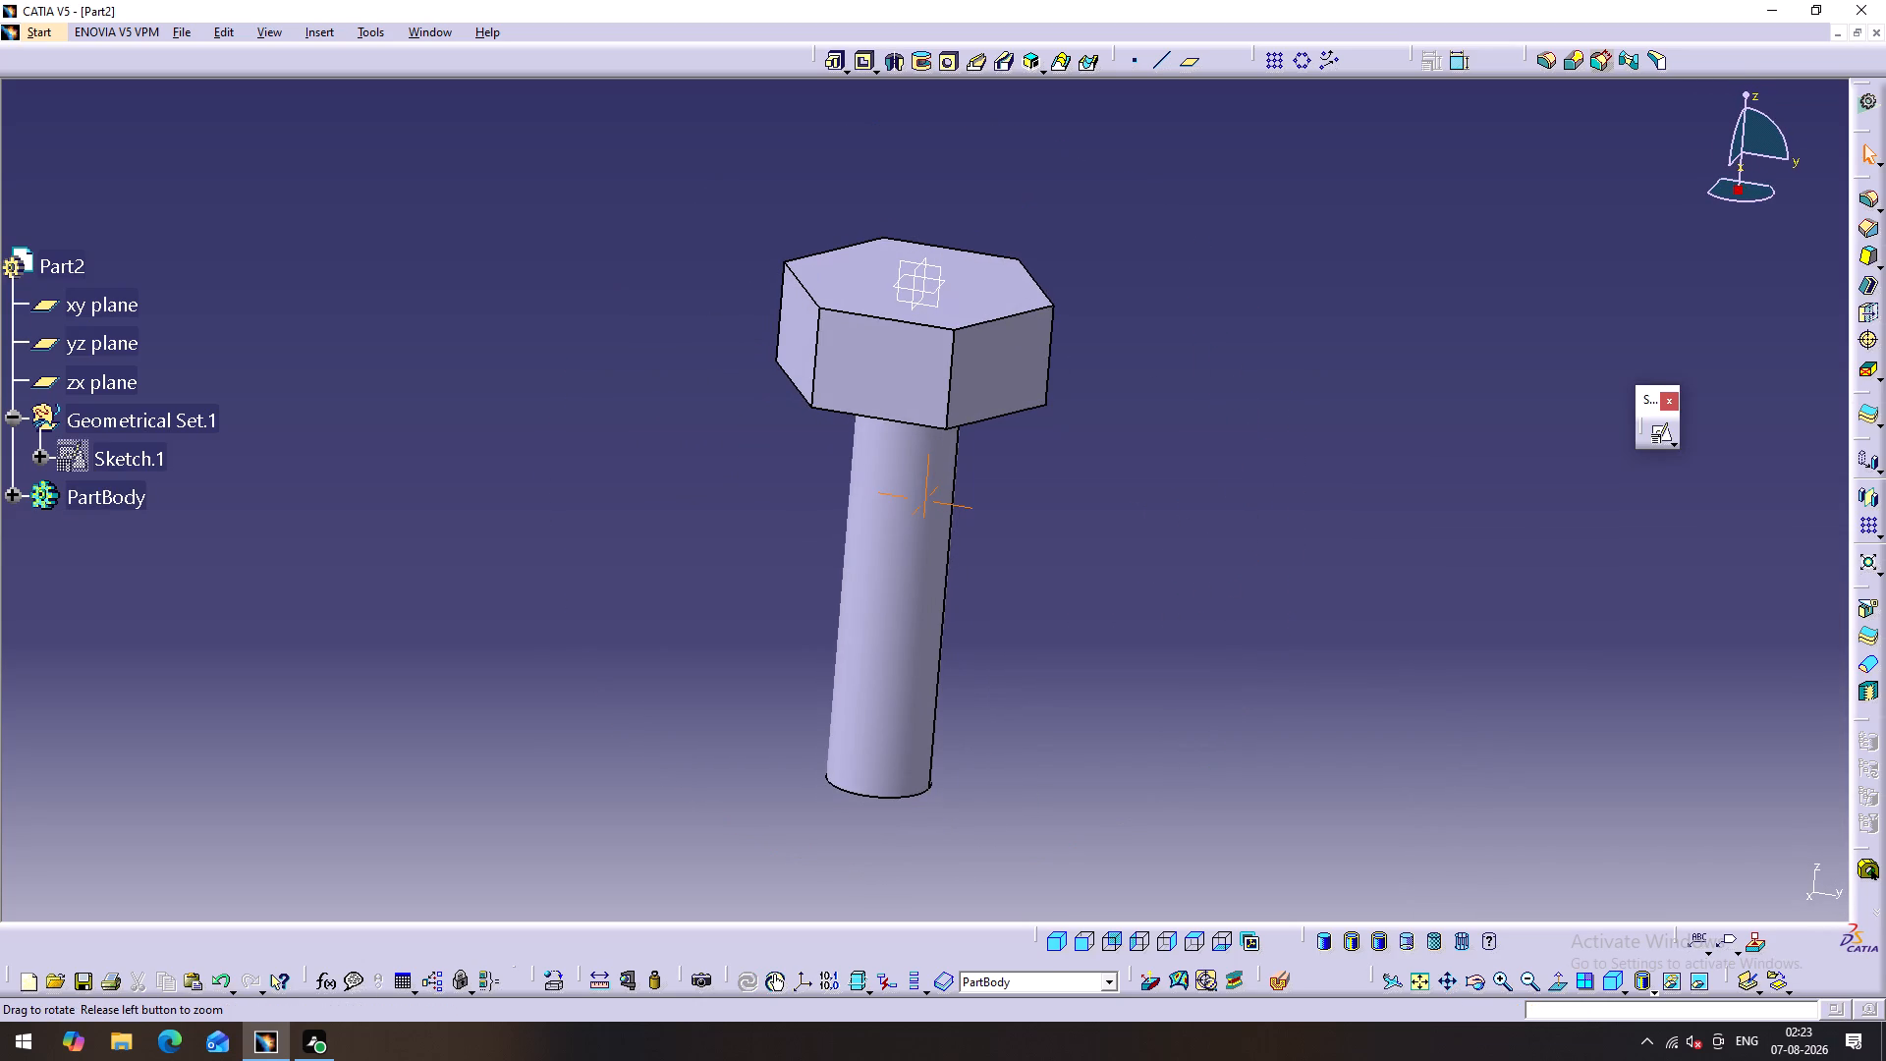
left_click(1054, 947)
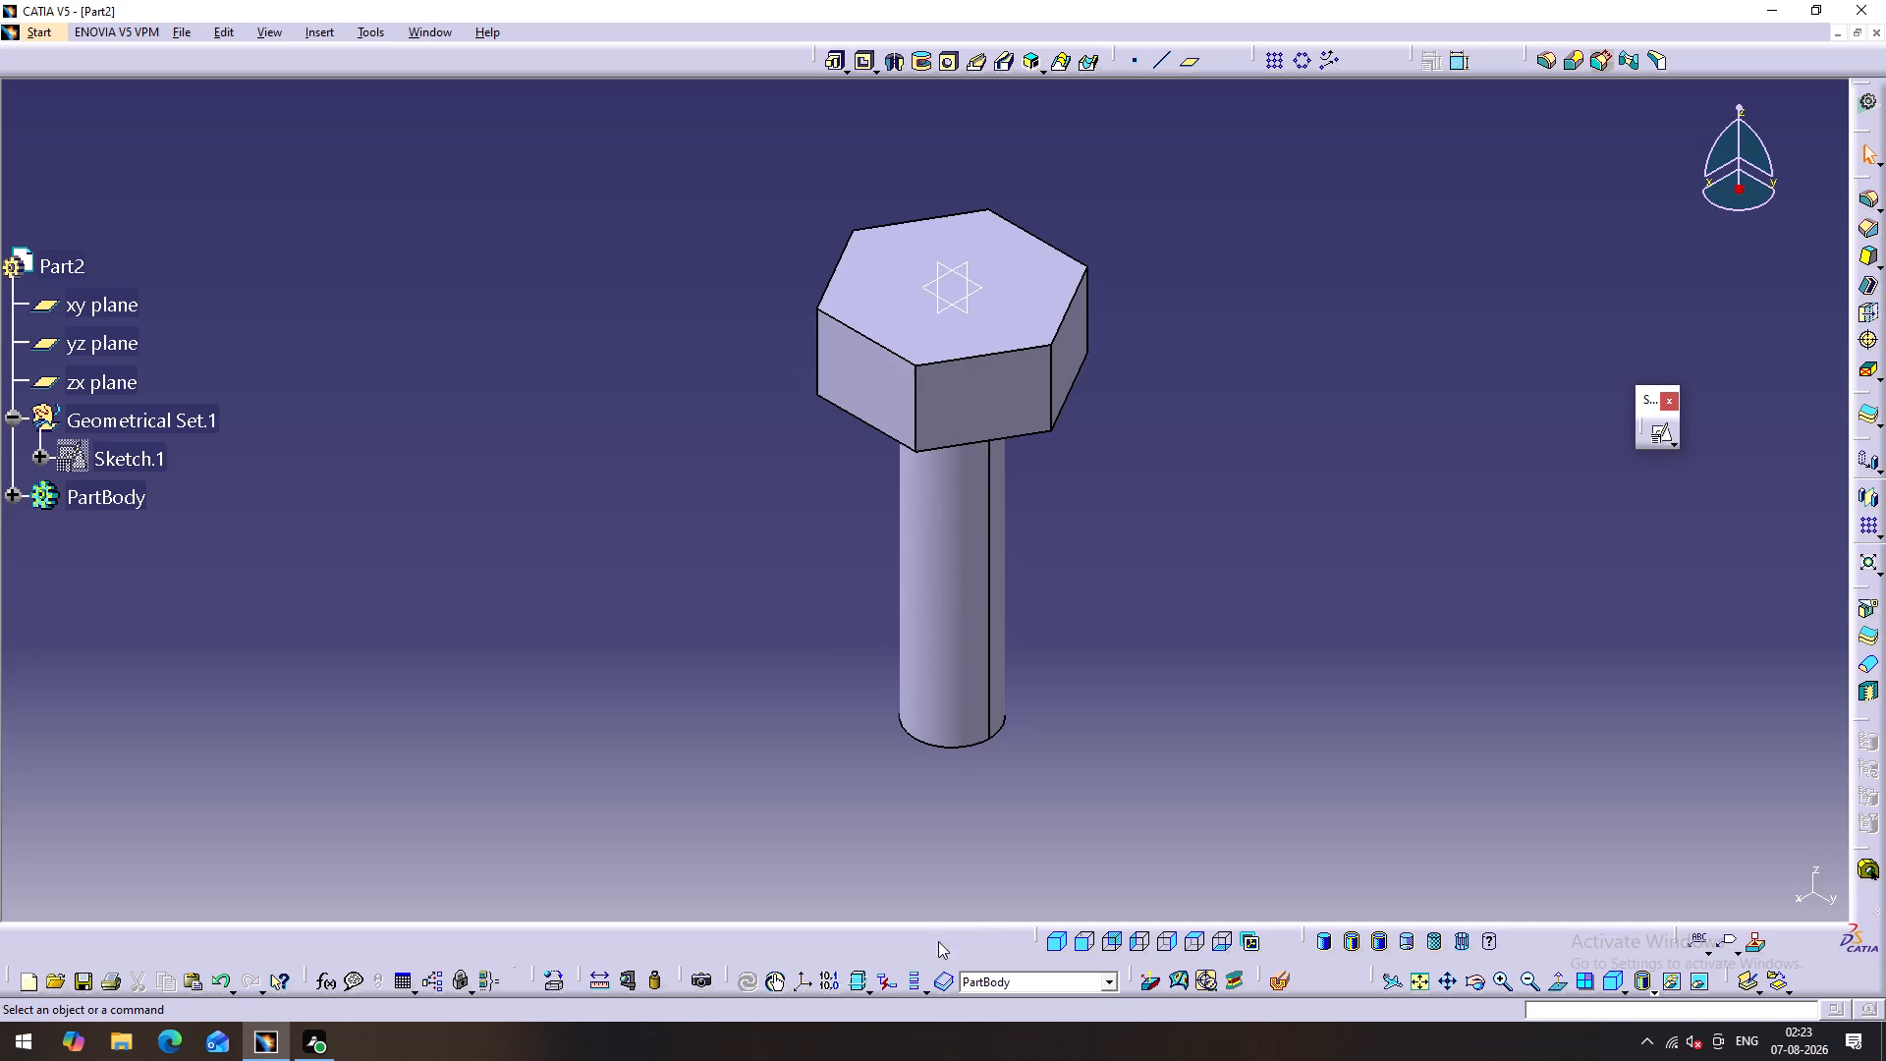
left_click(1417, 990)
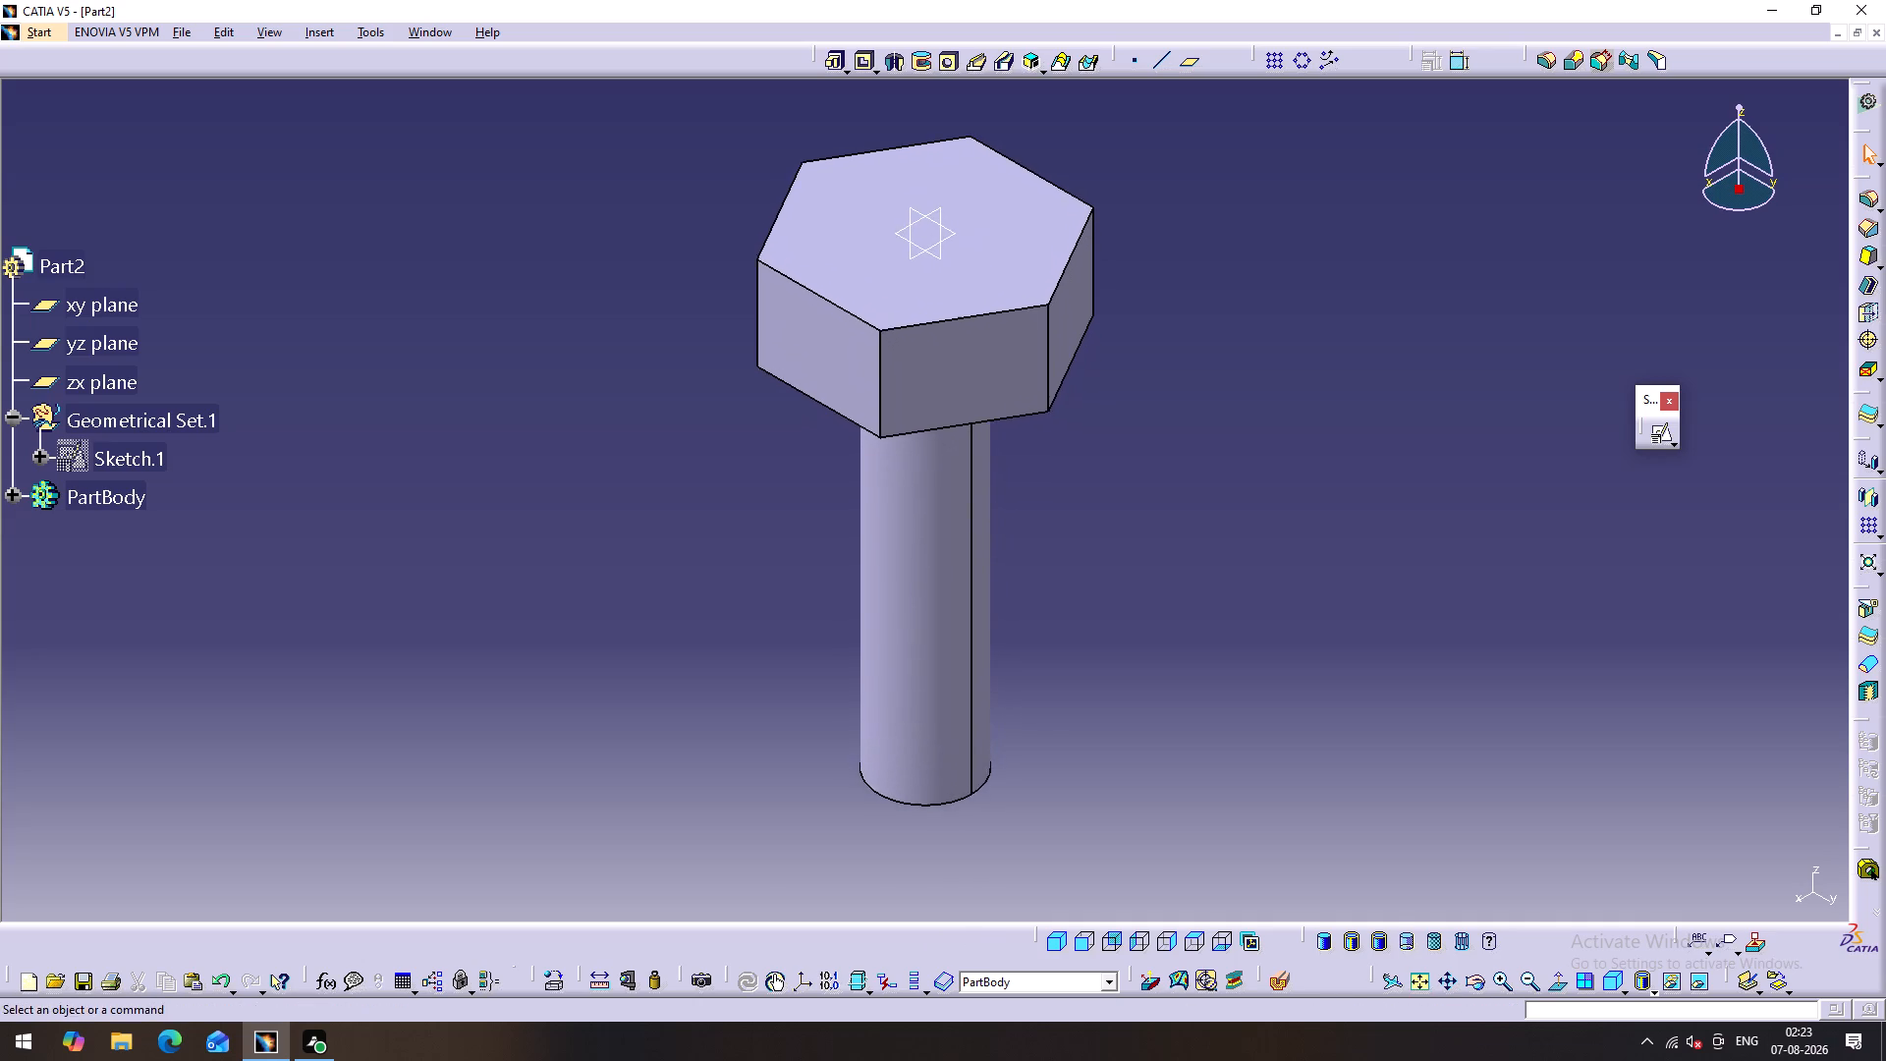
middle_click_drag(1162, 530, 1150, 632)
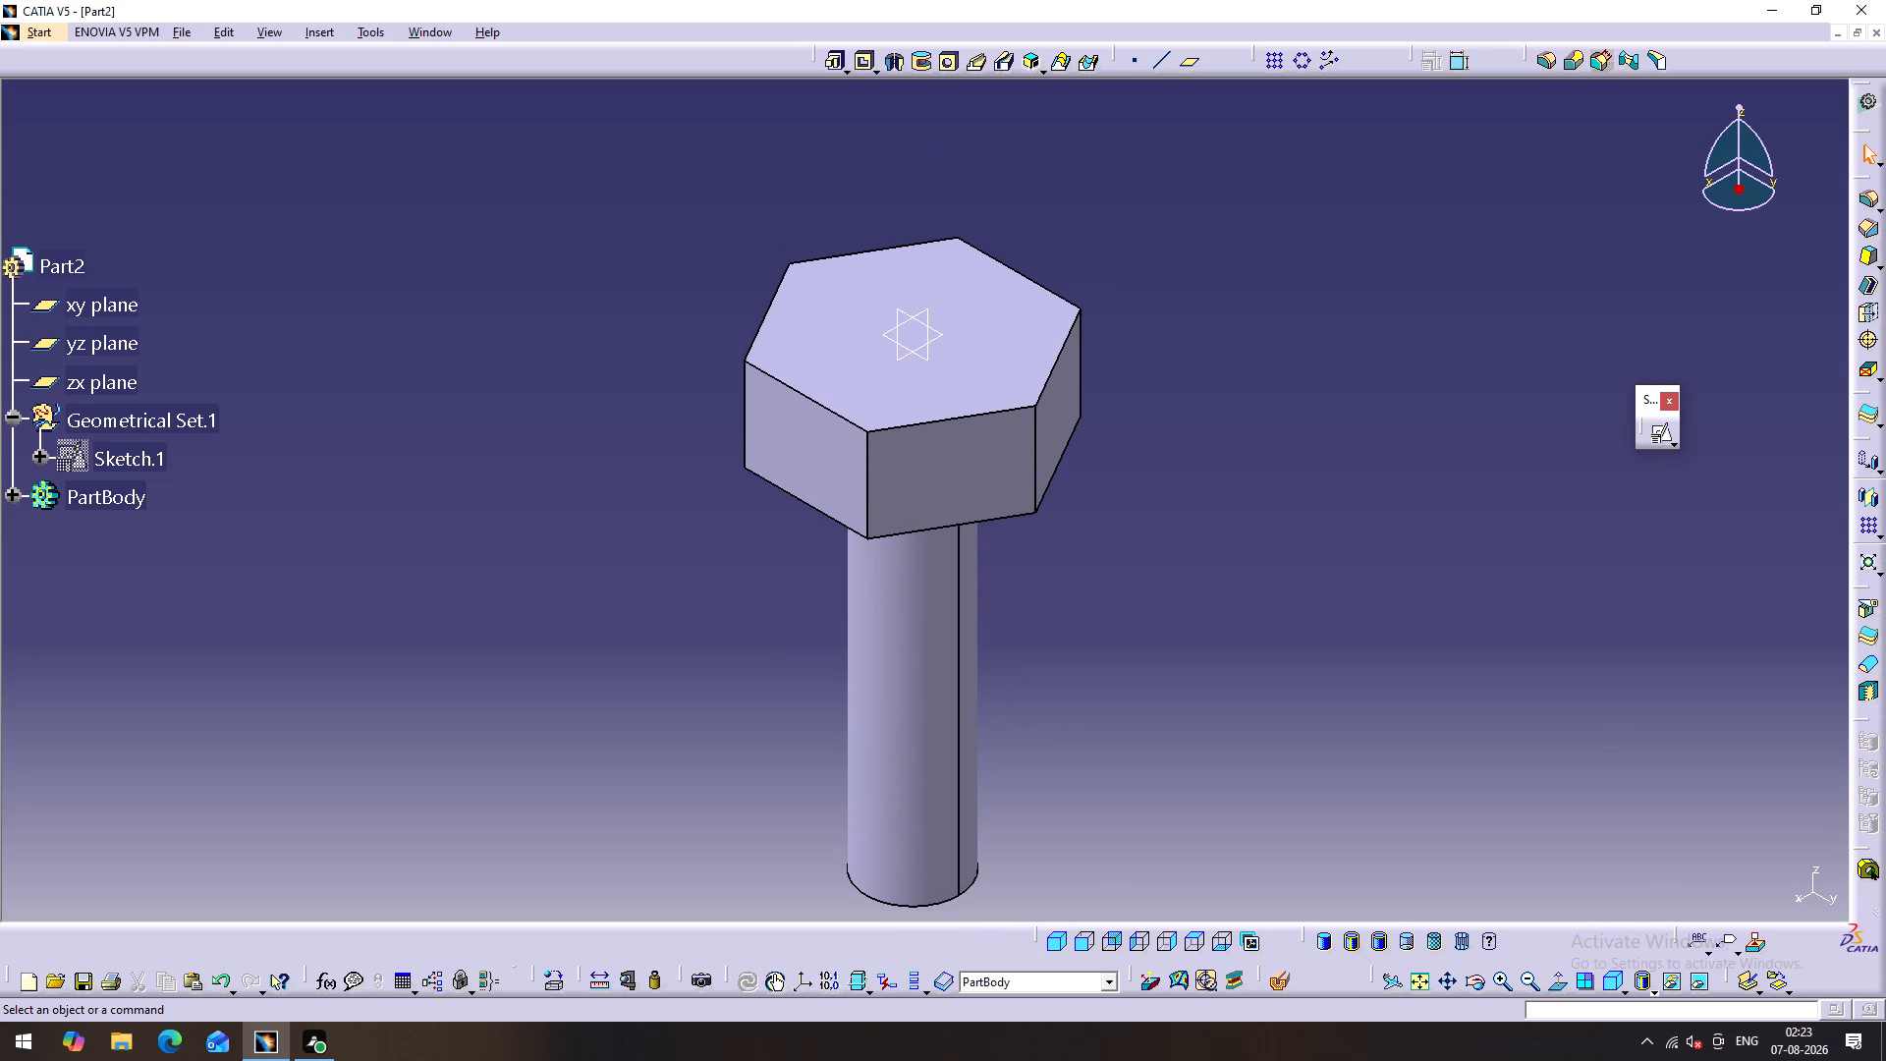
left_click(94, 353)
left_click(1654, 436)
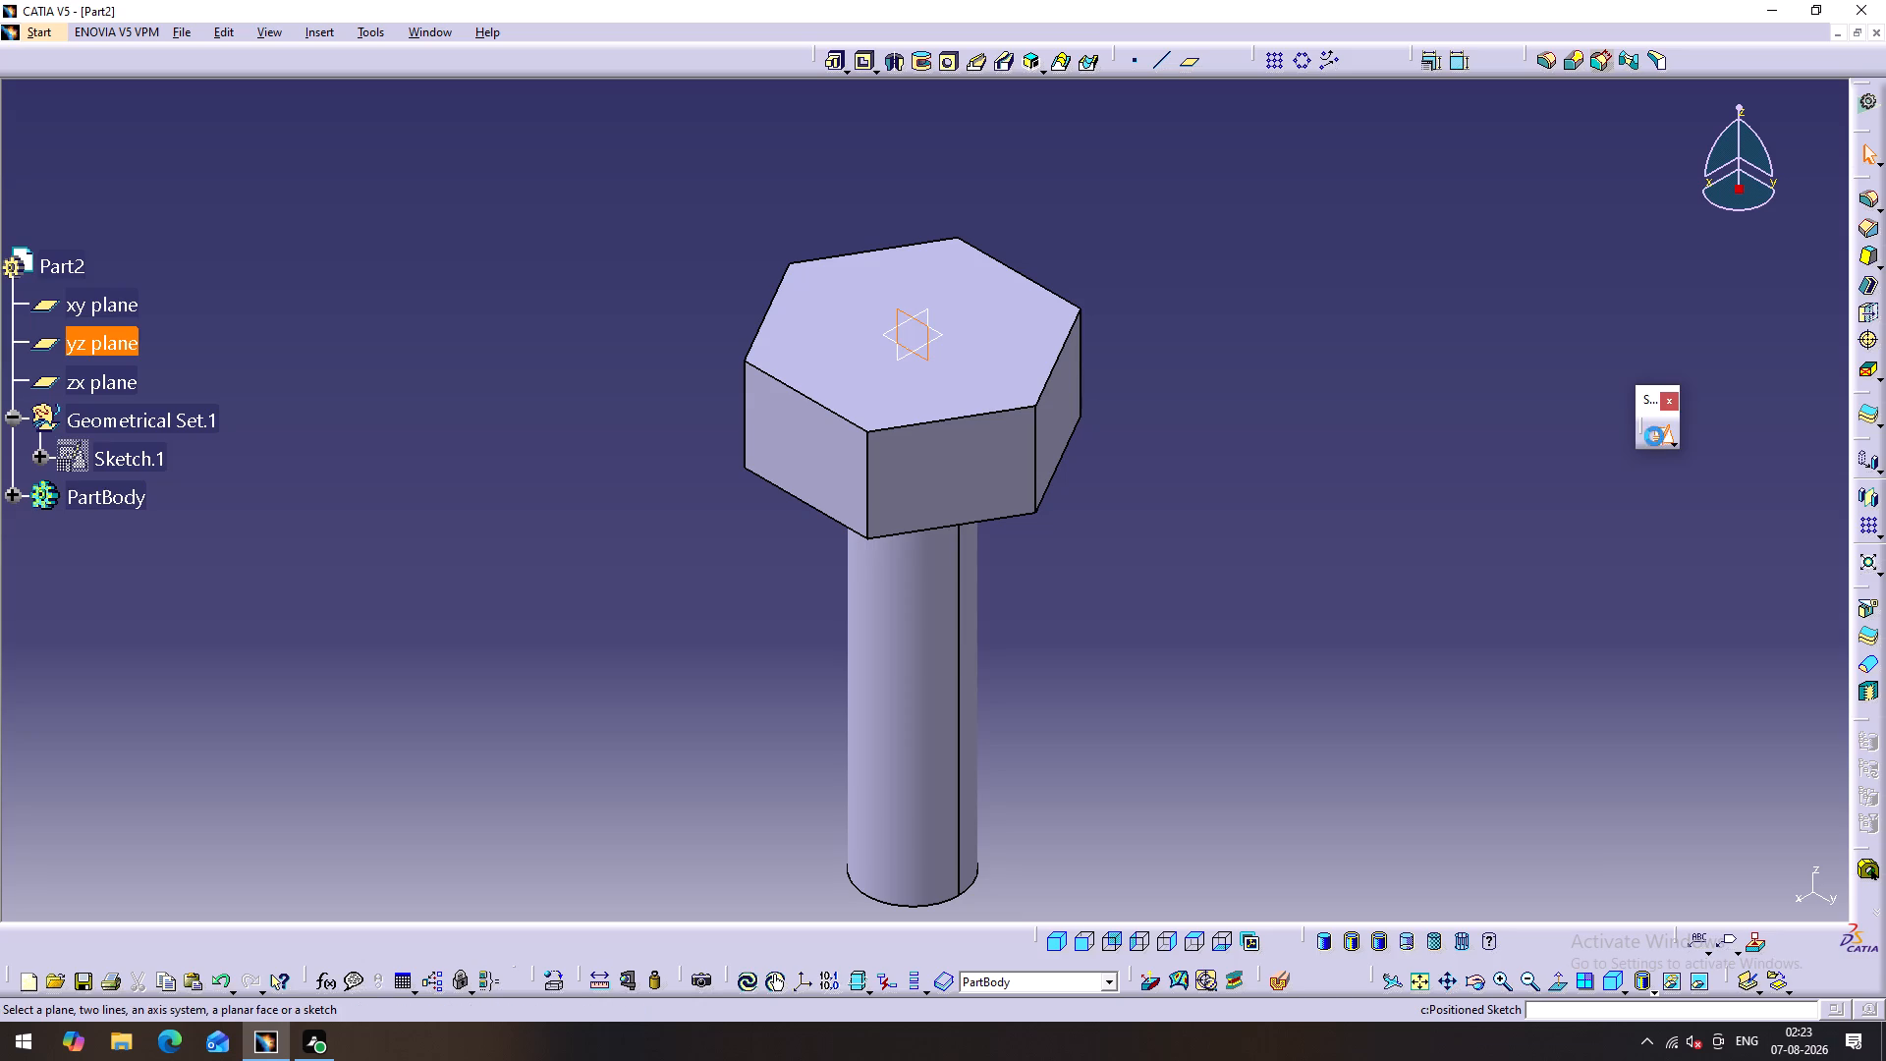
left_click(1714, 894)
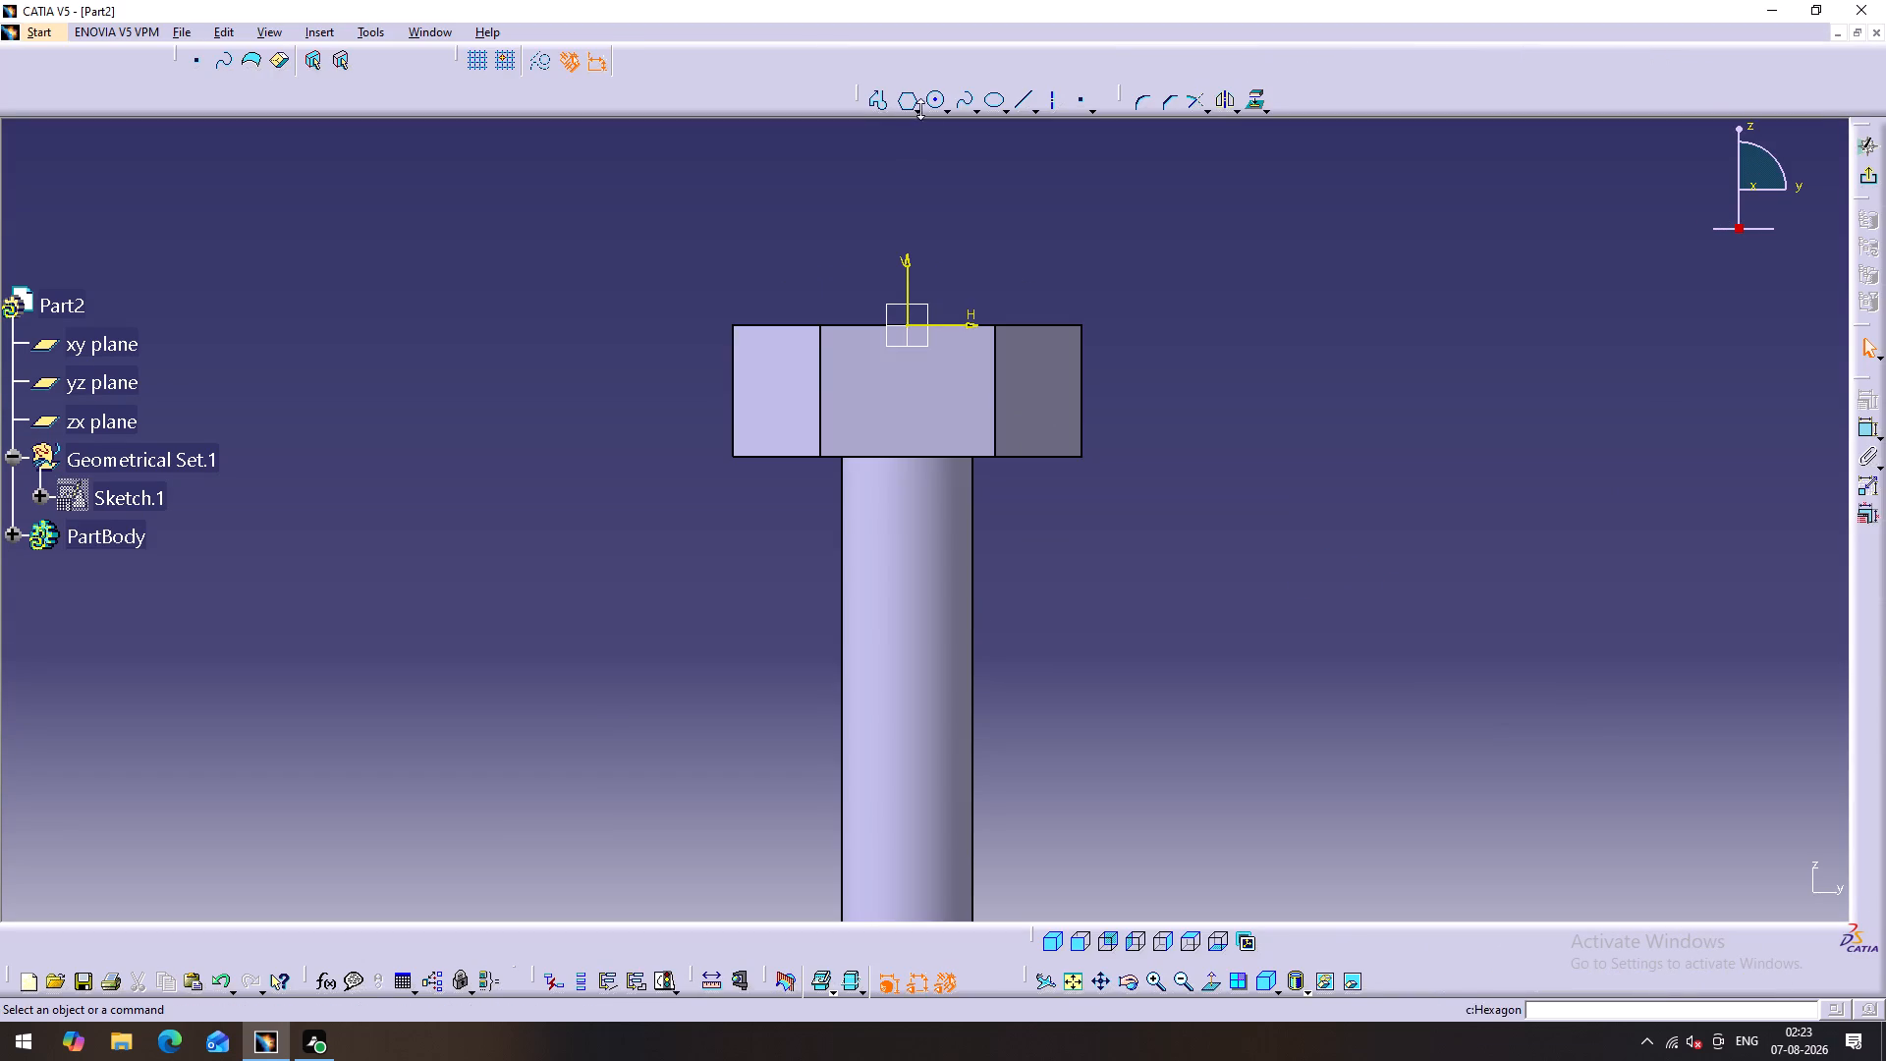
Draw a slanted line from the bolt head's top edge to a free point above and outside its upper corner.
left_click(1025, 102)
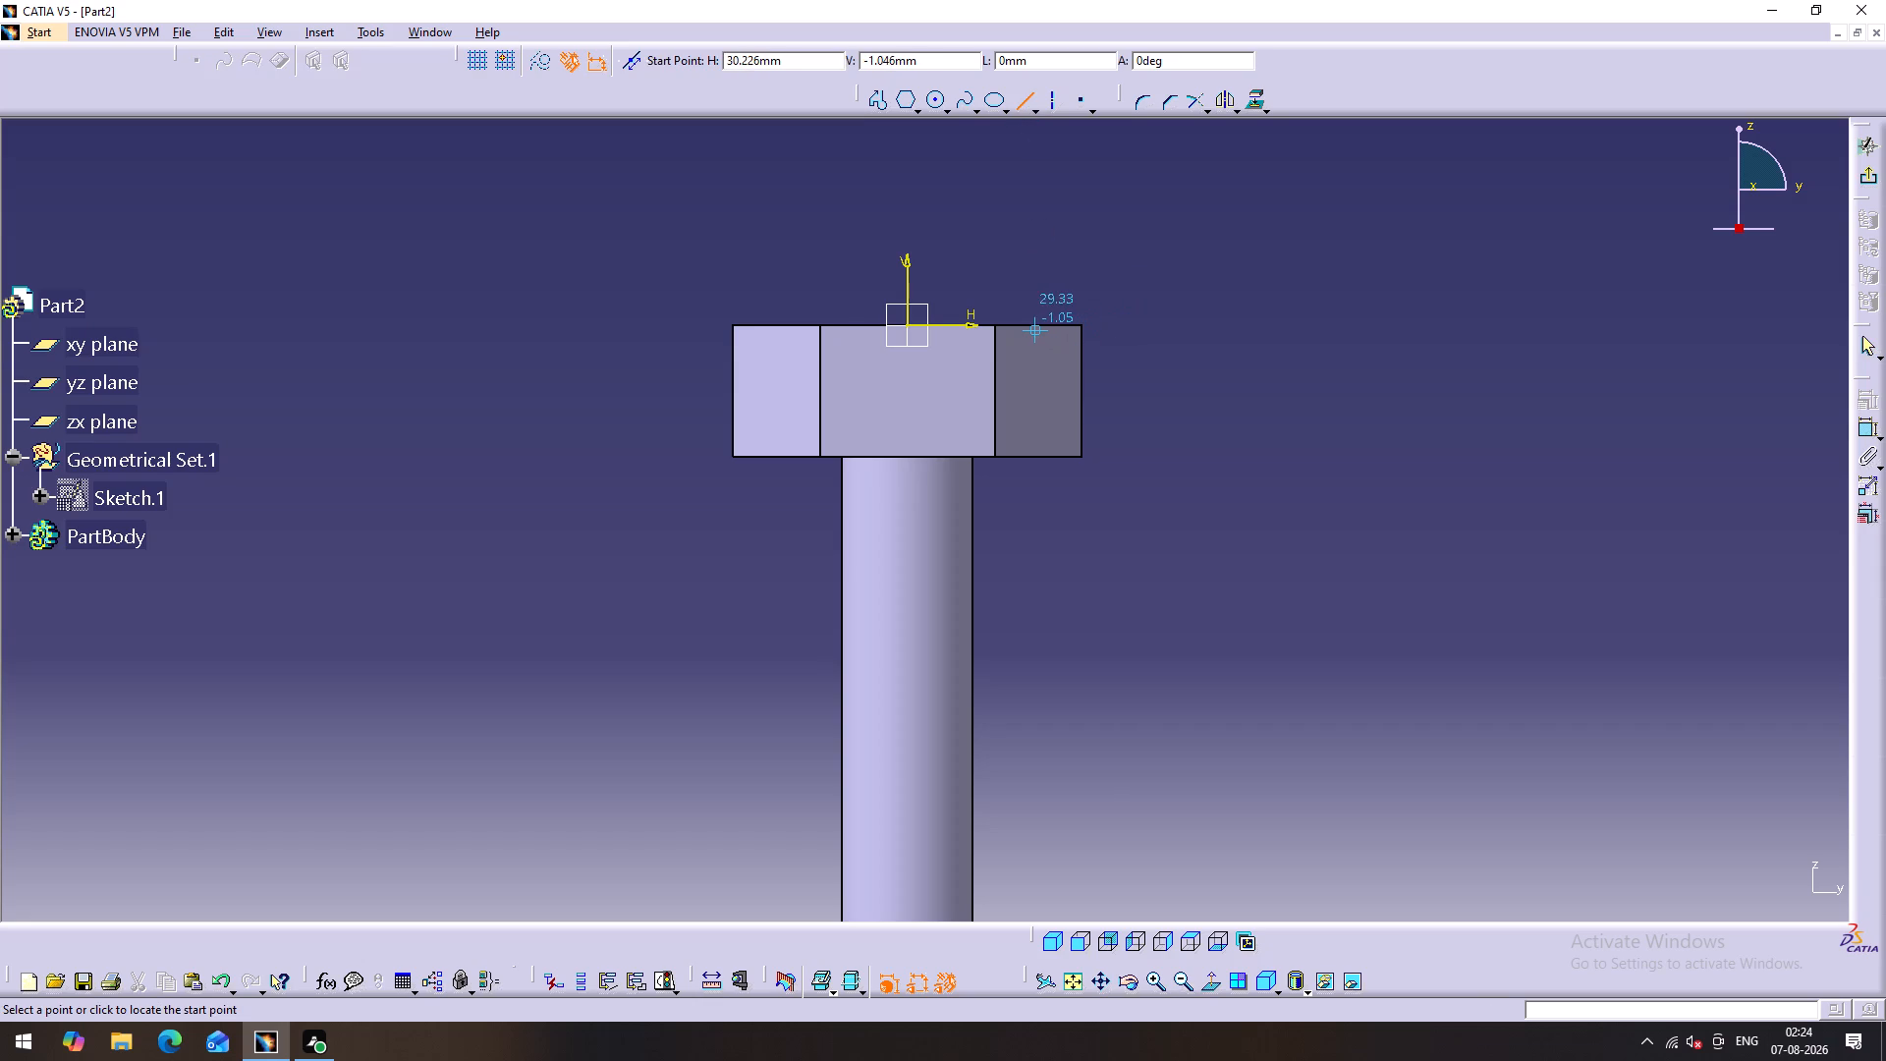
left_click(1029, 325)
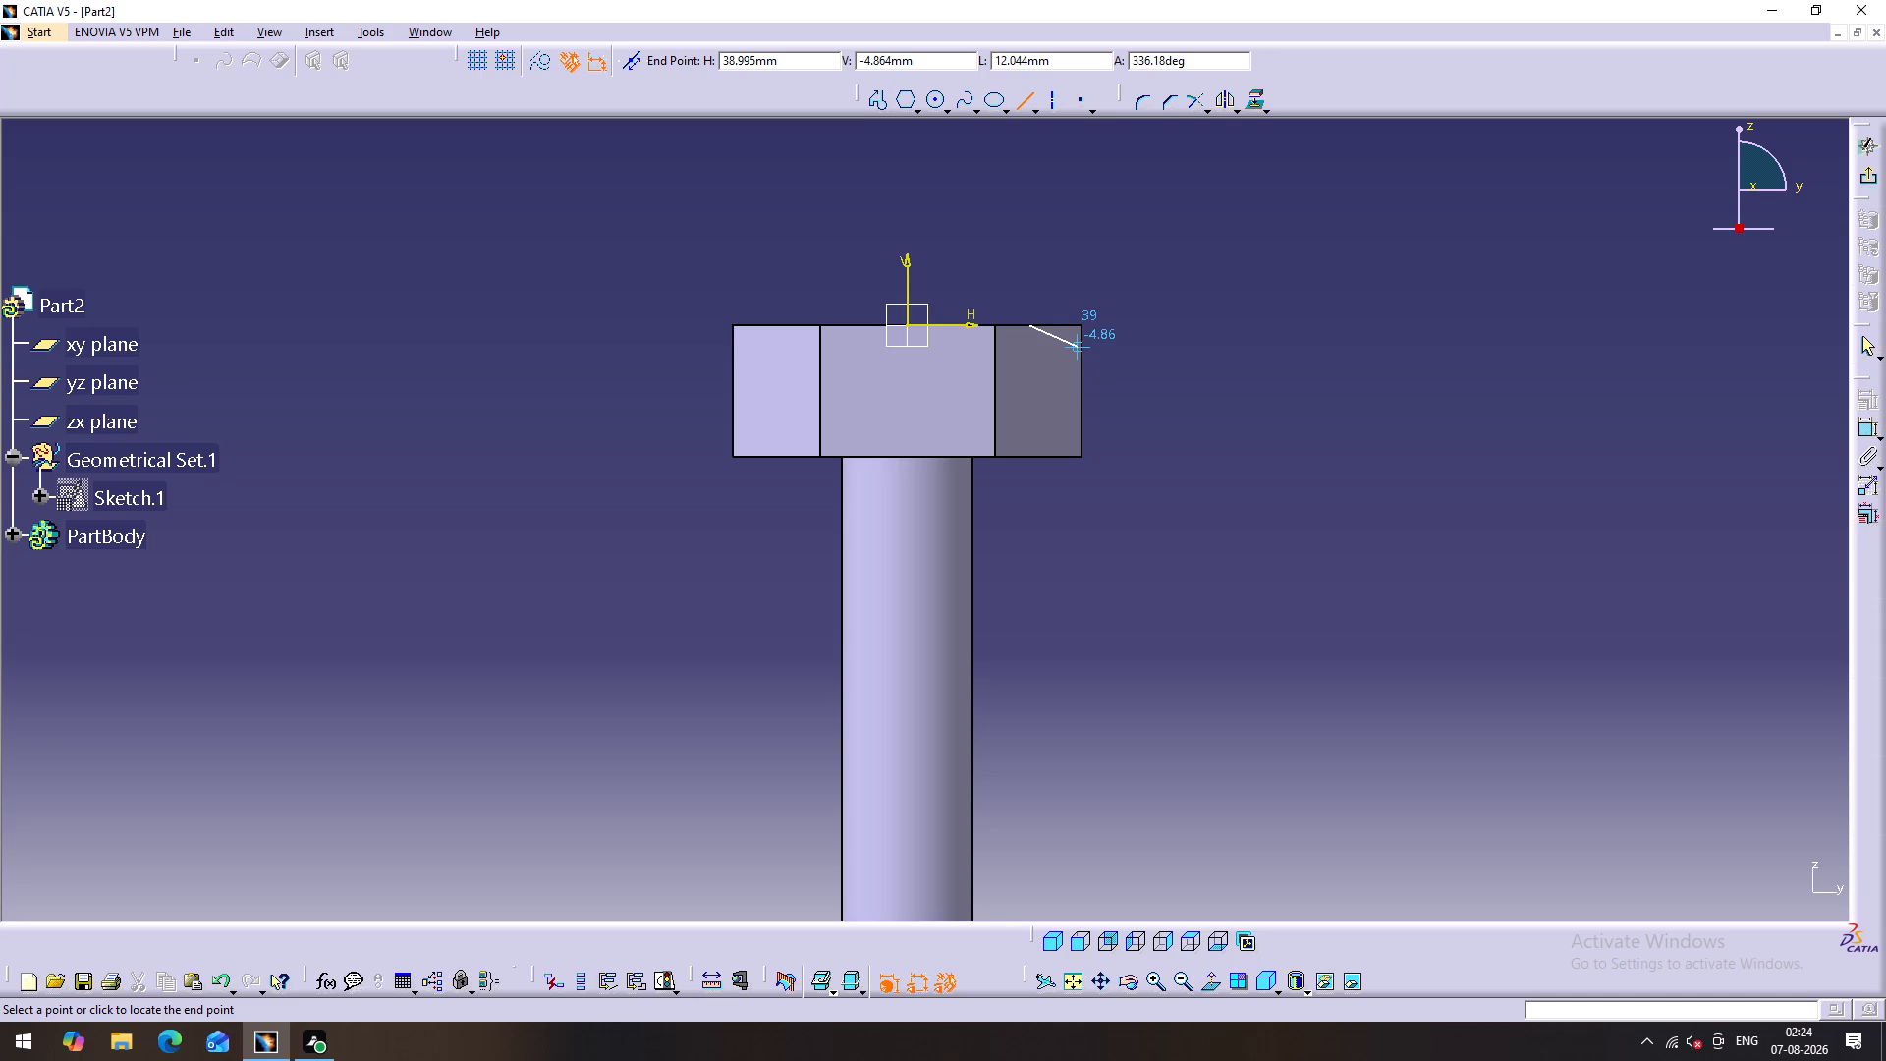
left_click(1132, 243)
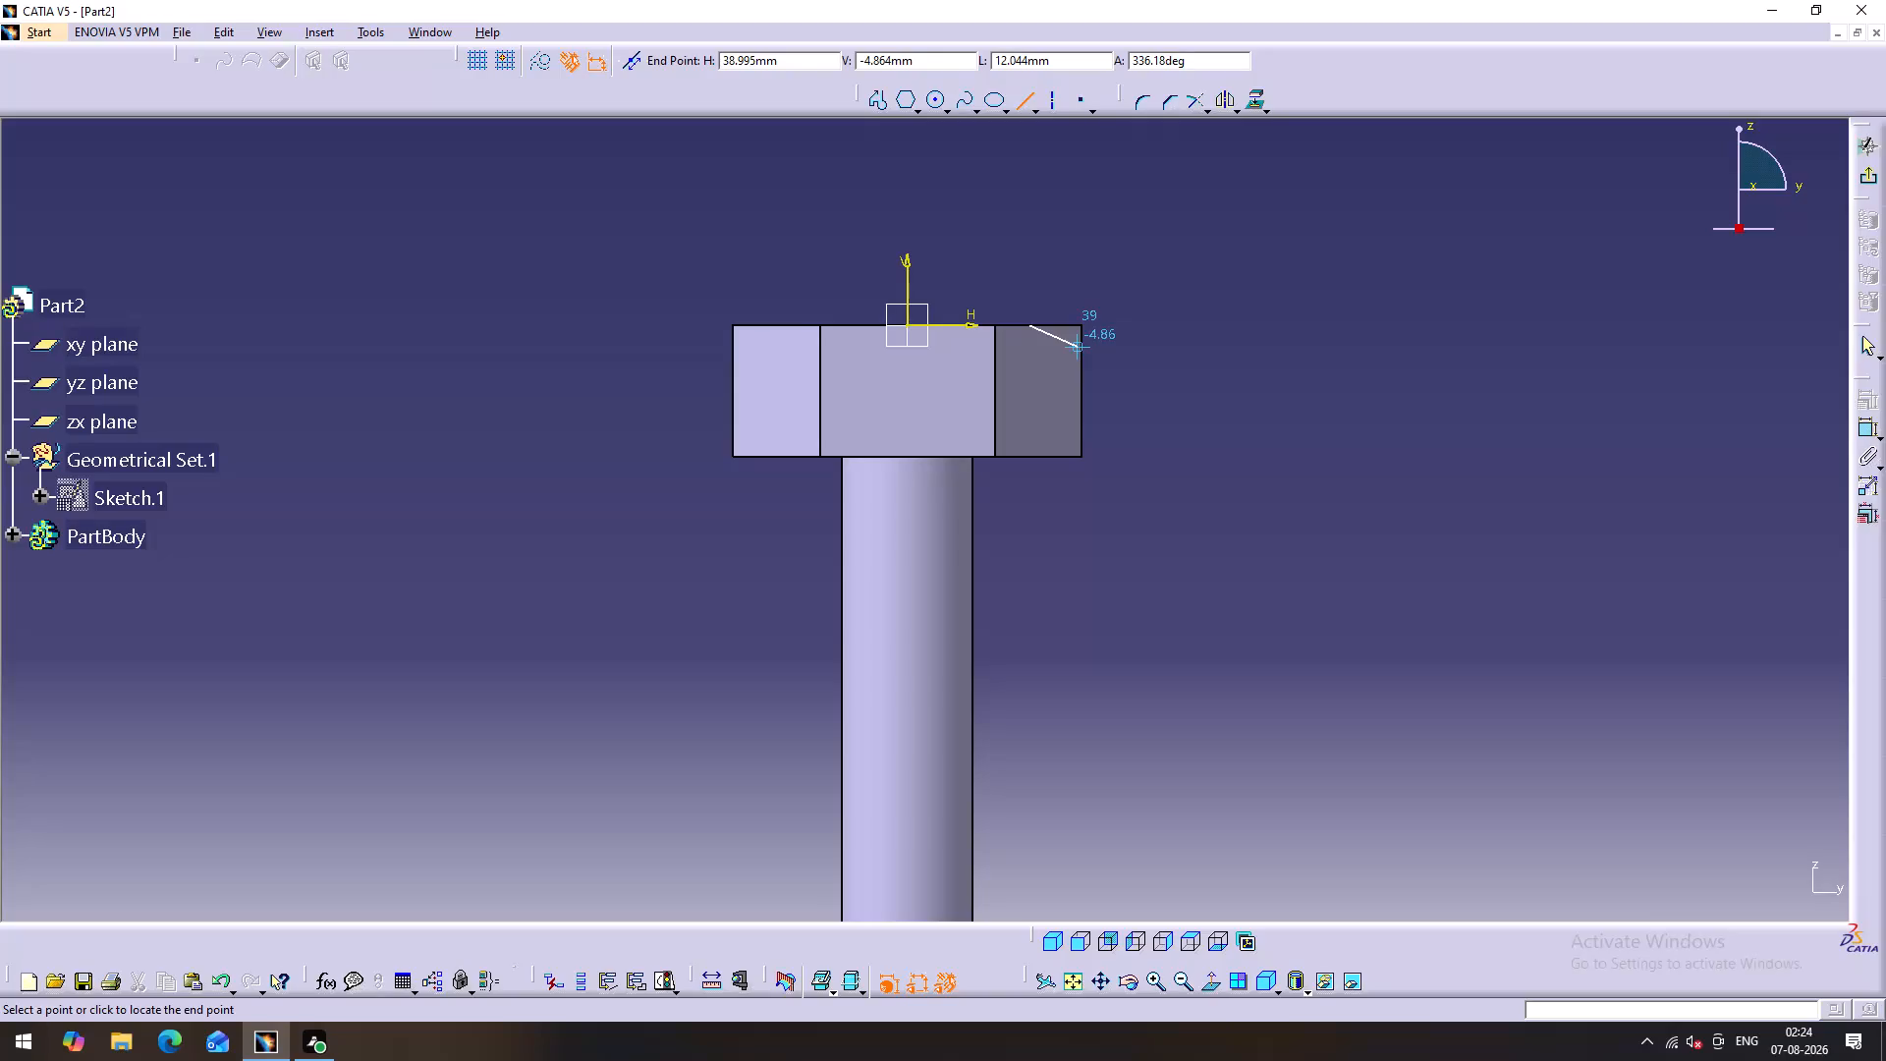
left_click(1018, 101)
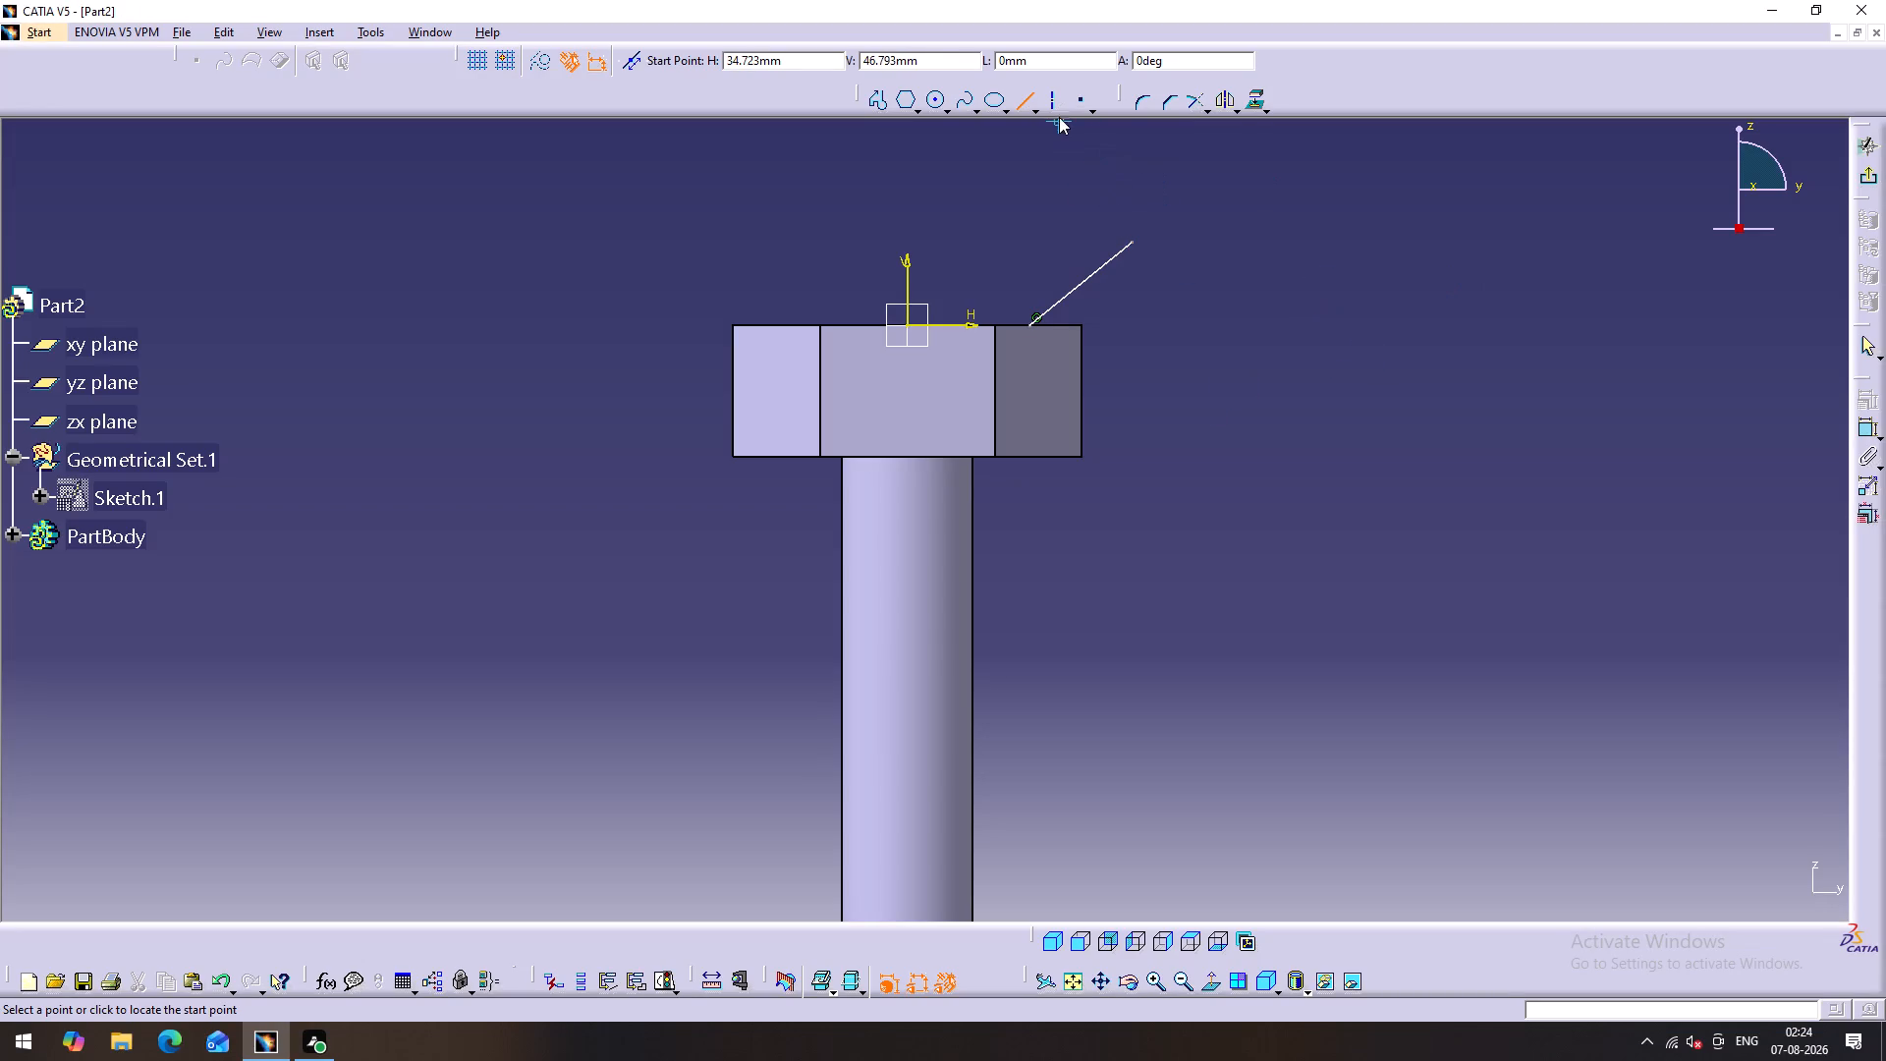
left_click(1026, 98)
left_click(1231, 309)
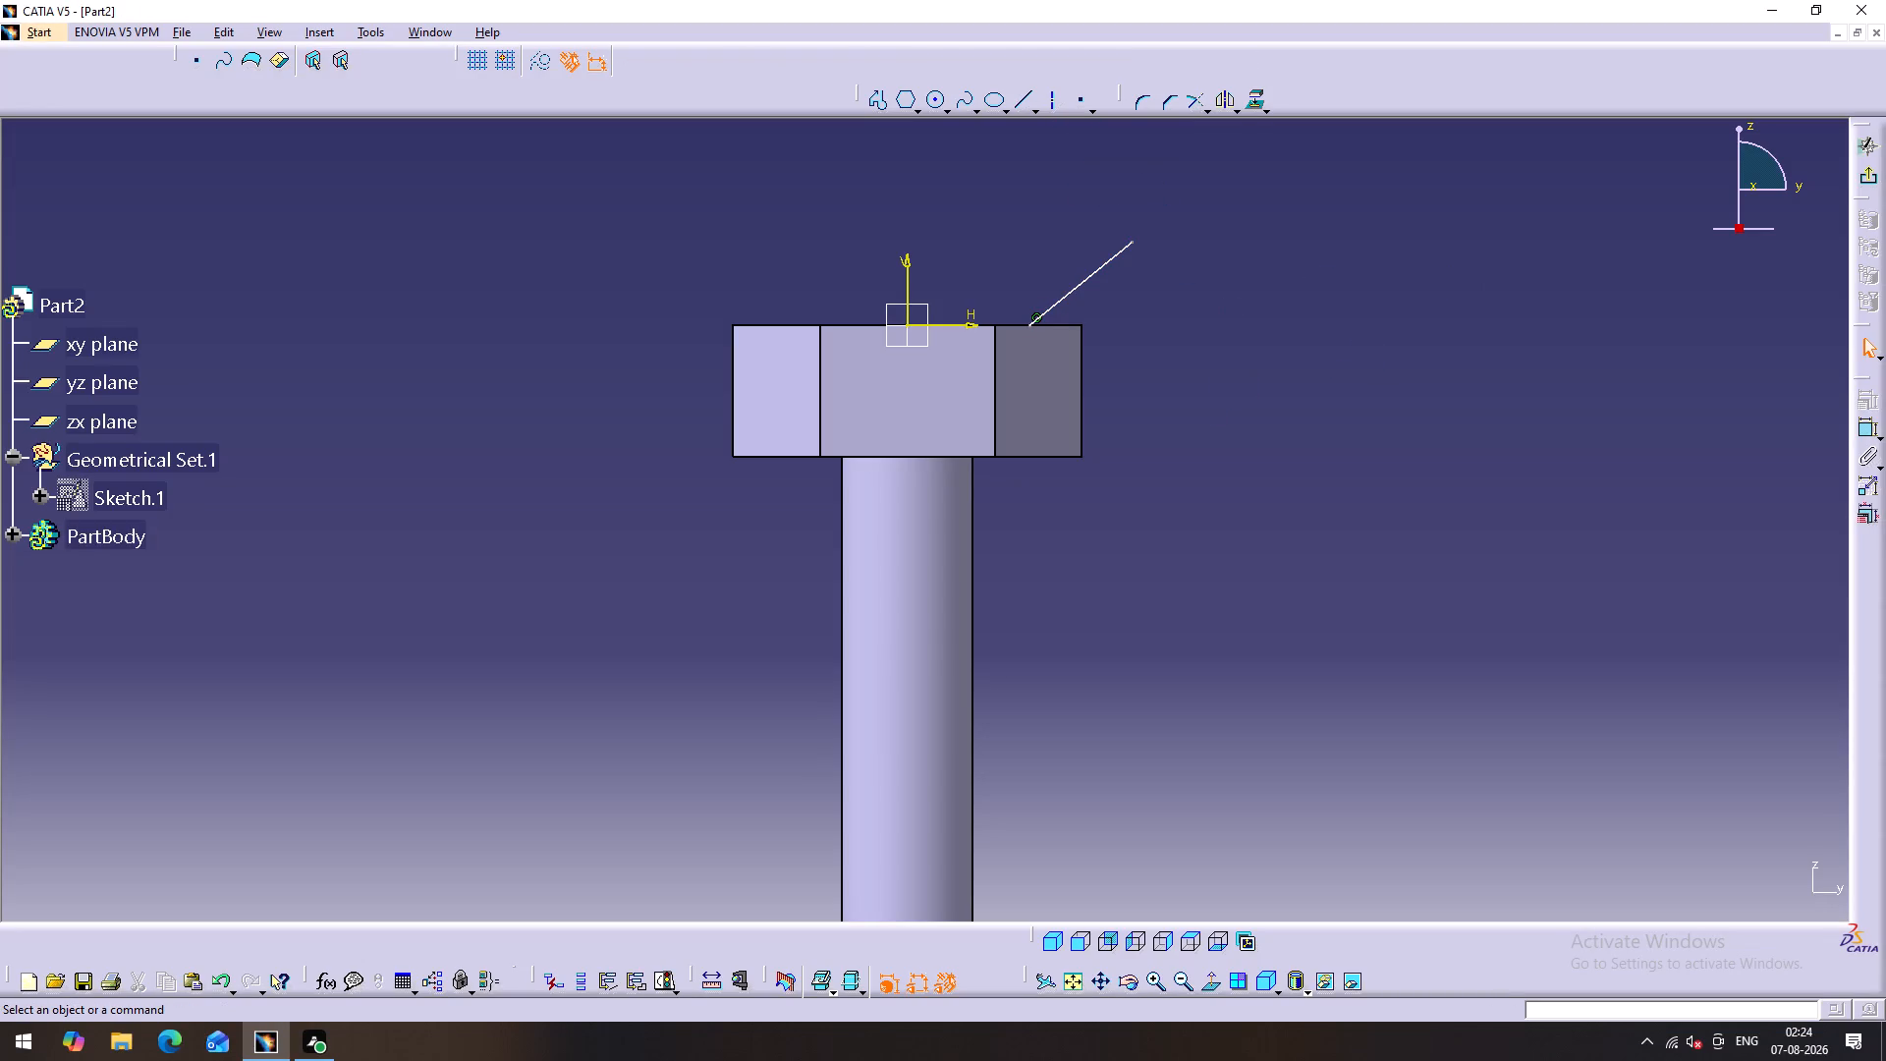
Constrain the line's free endpoint to be coincident with the head's outer vertical edge.
left_click(1132, 243)
left_click(1085, 359)
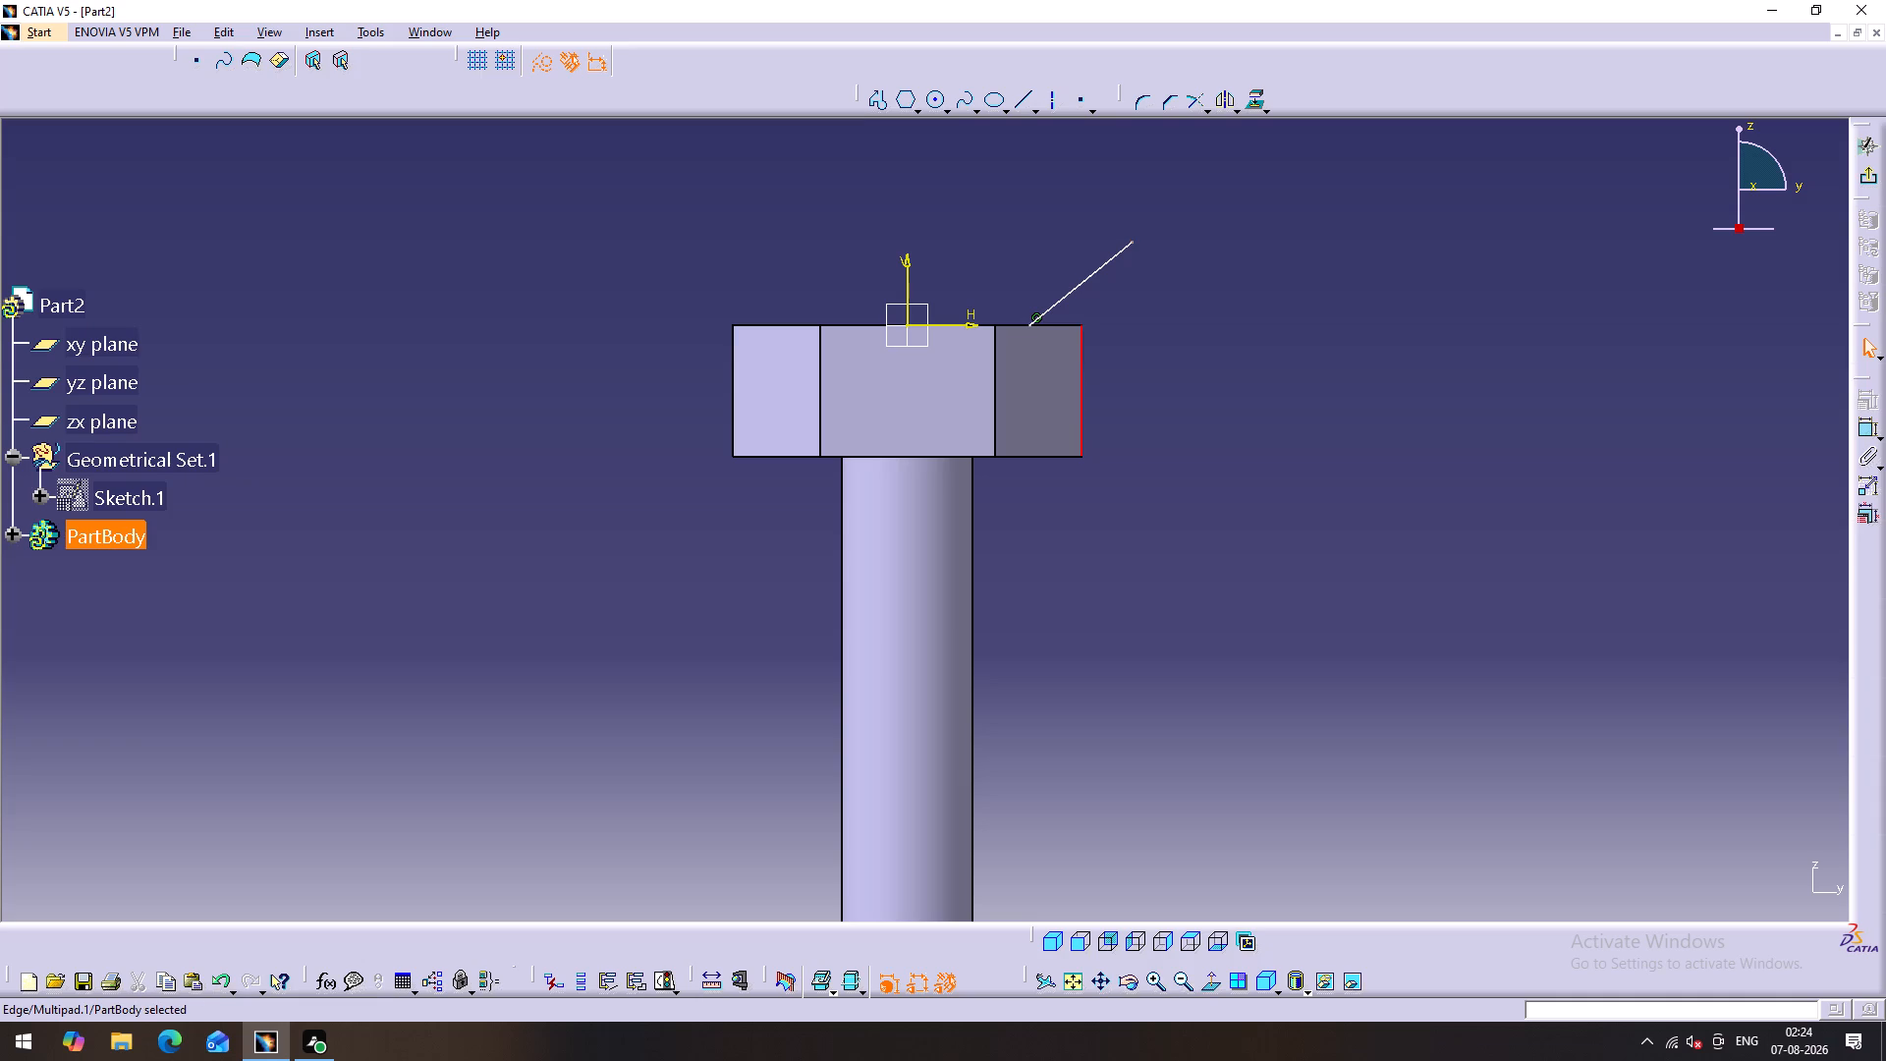
left_click(1861, 427)
left_click(1133, 241)
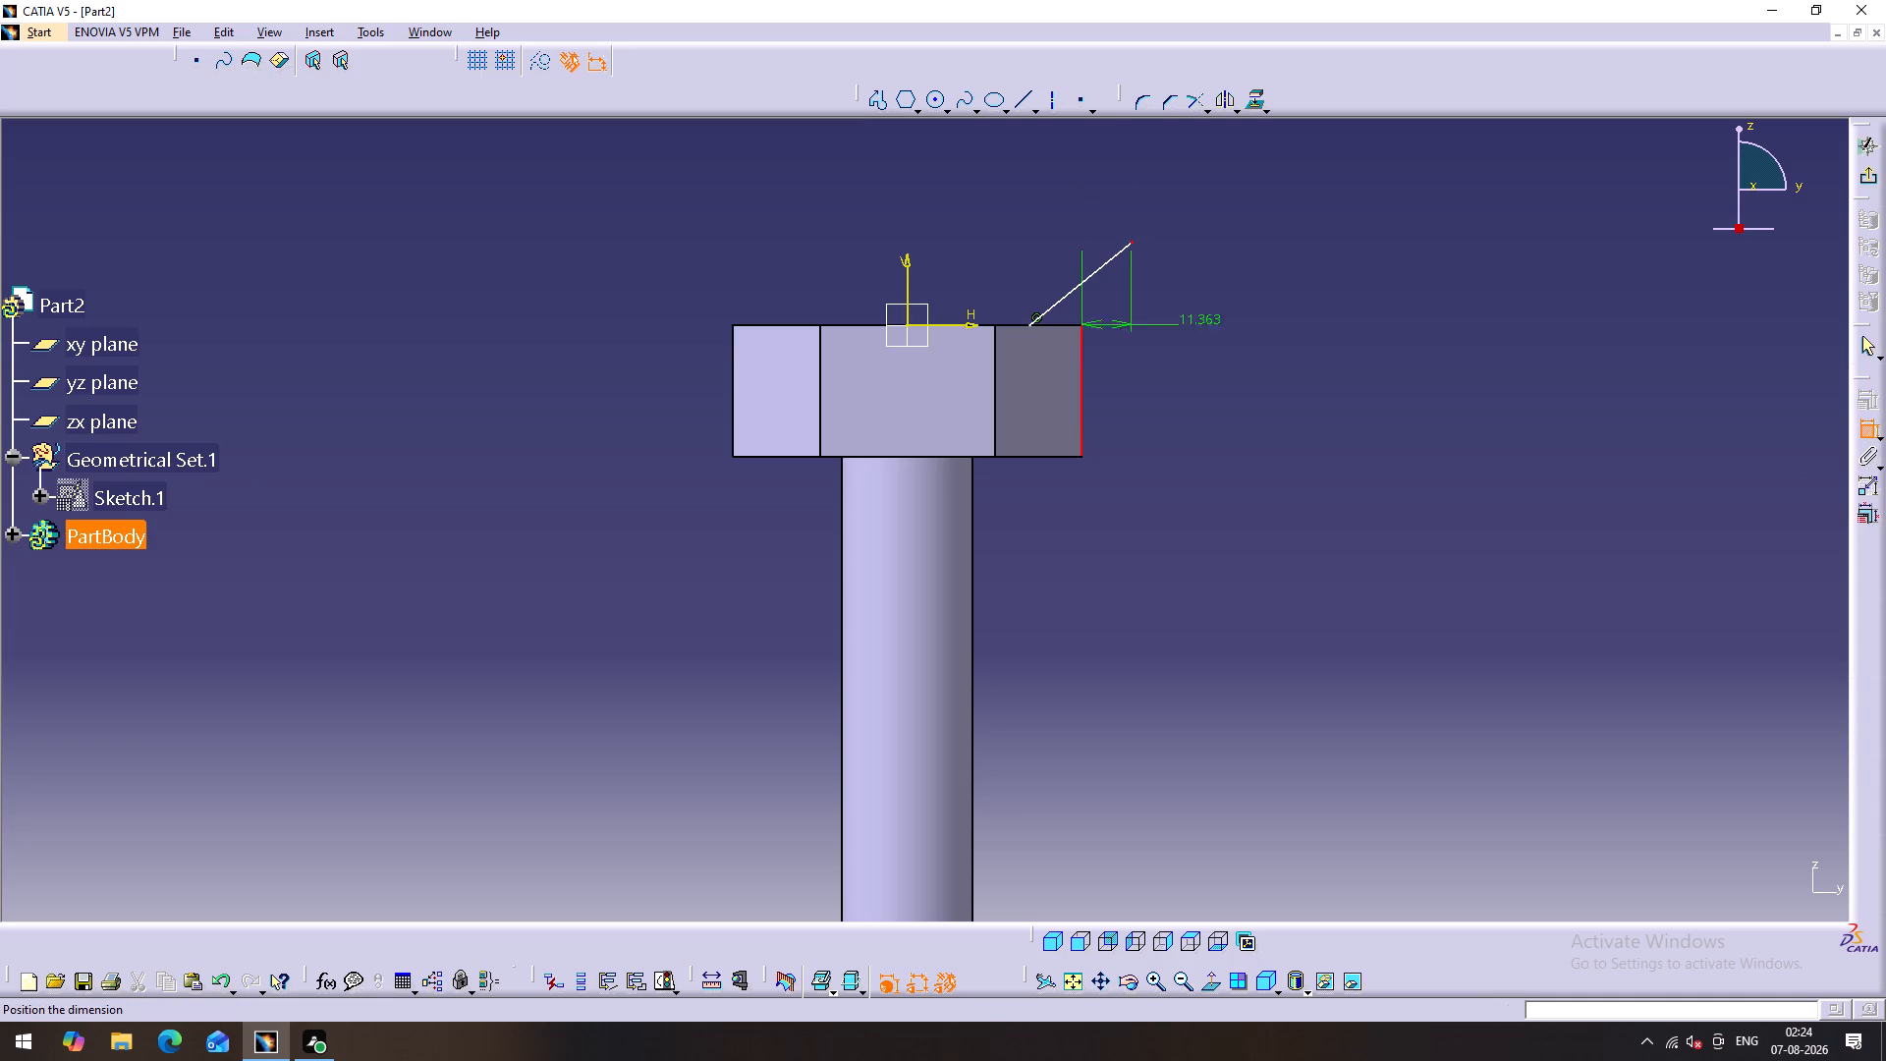
right_click(1209, 441)
left_click(1317, 526)
left_click(1340, 362)
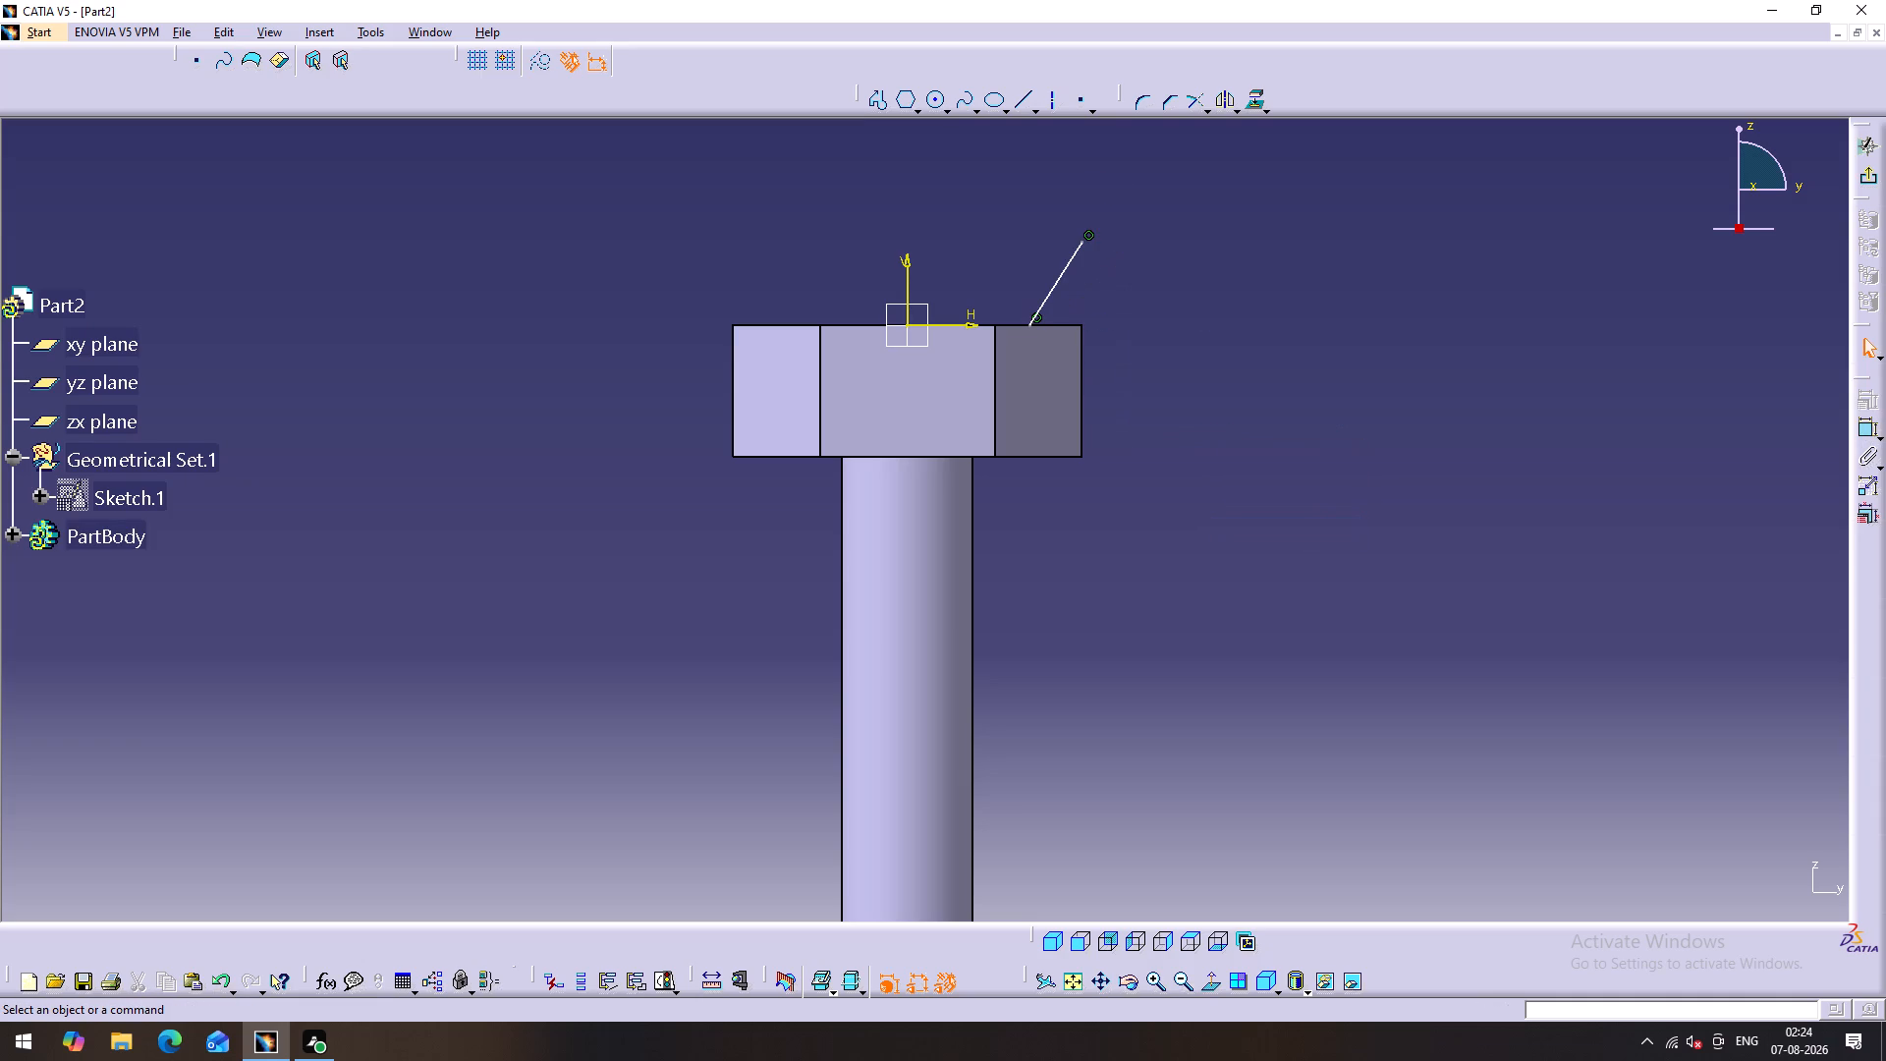
Move the line's endpoint down along the head's outer edge so that the line cuts across the upper corner.
left_click_drag(1083, 239, 1075, 413)
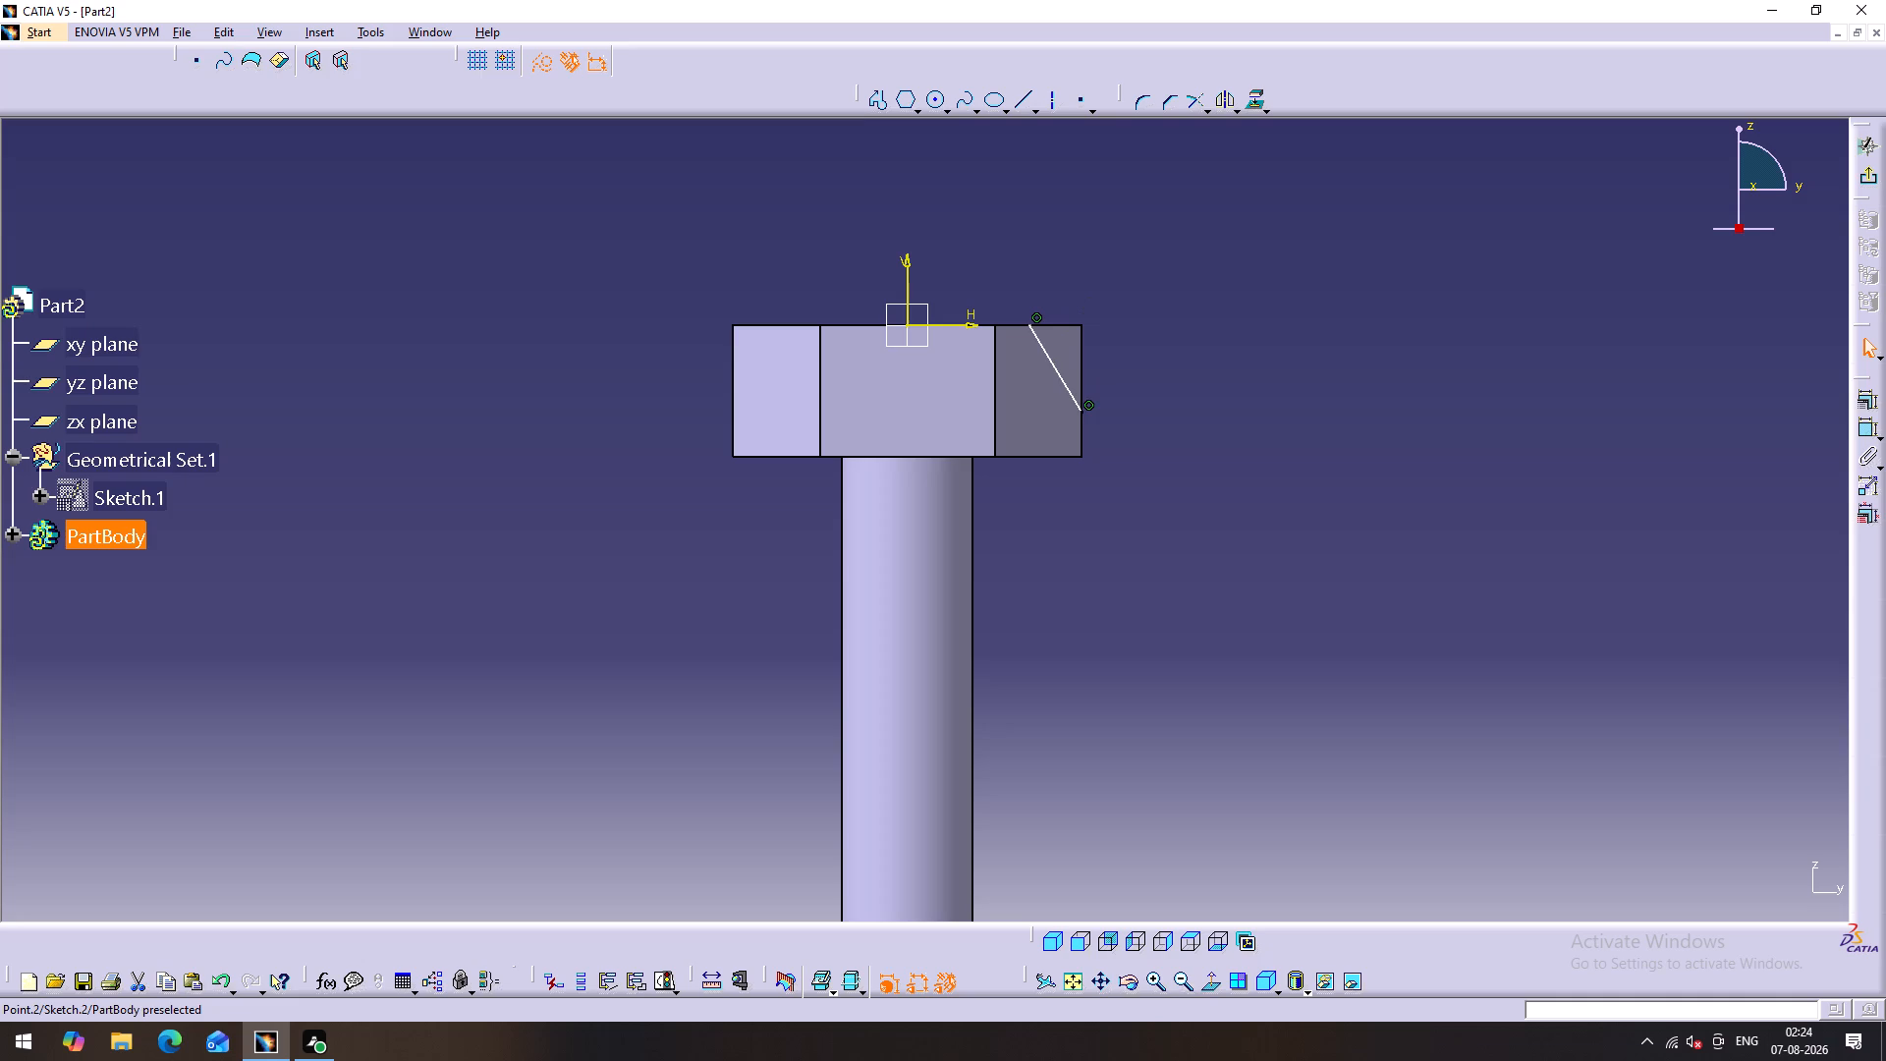
left_click_drag(1075, 413, 1091, 373)
left_click(1136, 382)
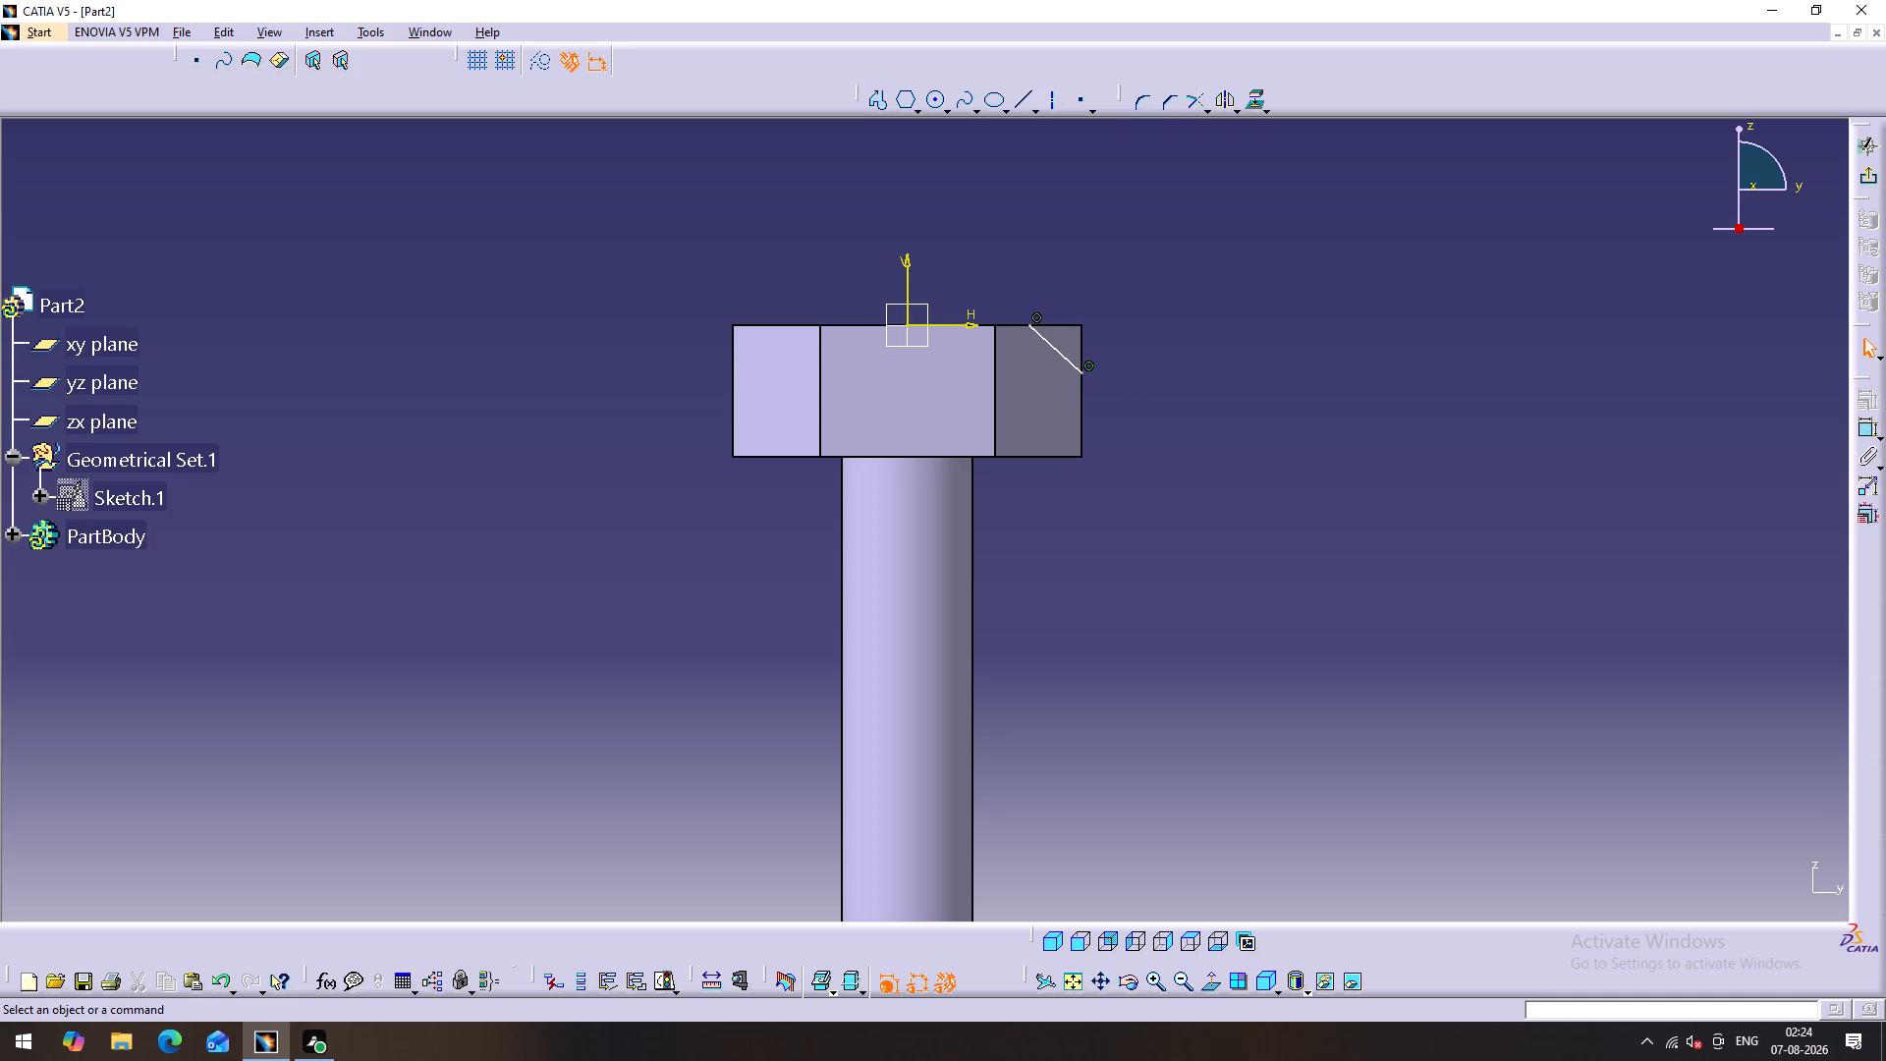
left_click(1139, 380)
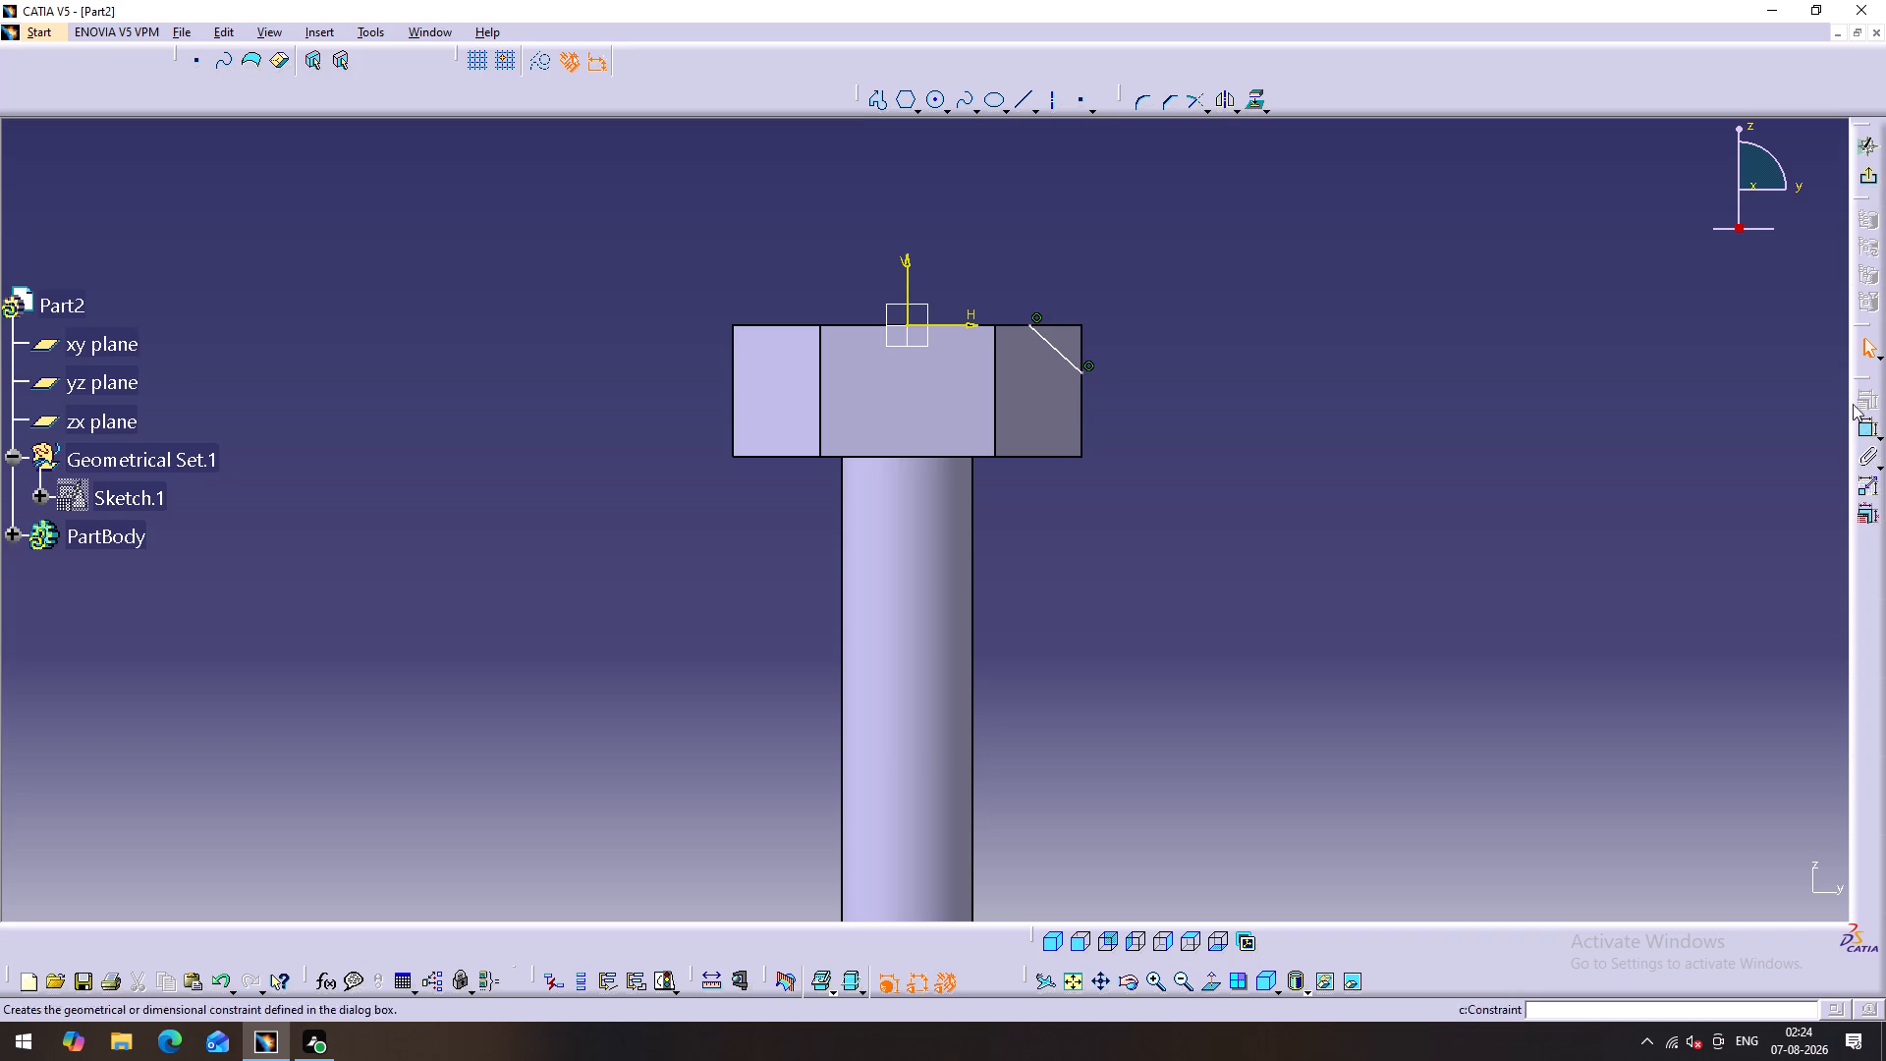
Dimension the horizontal distance from the line's top endpoint to the head's upper corner and set it to 10 mm.
double_click(1863, 427)
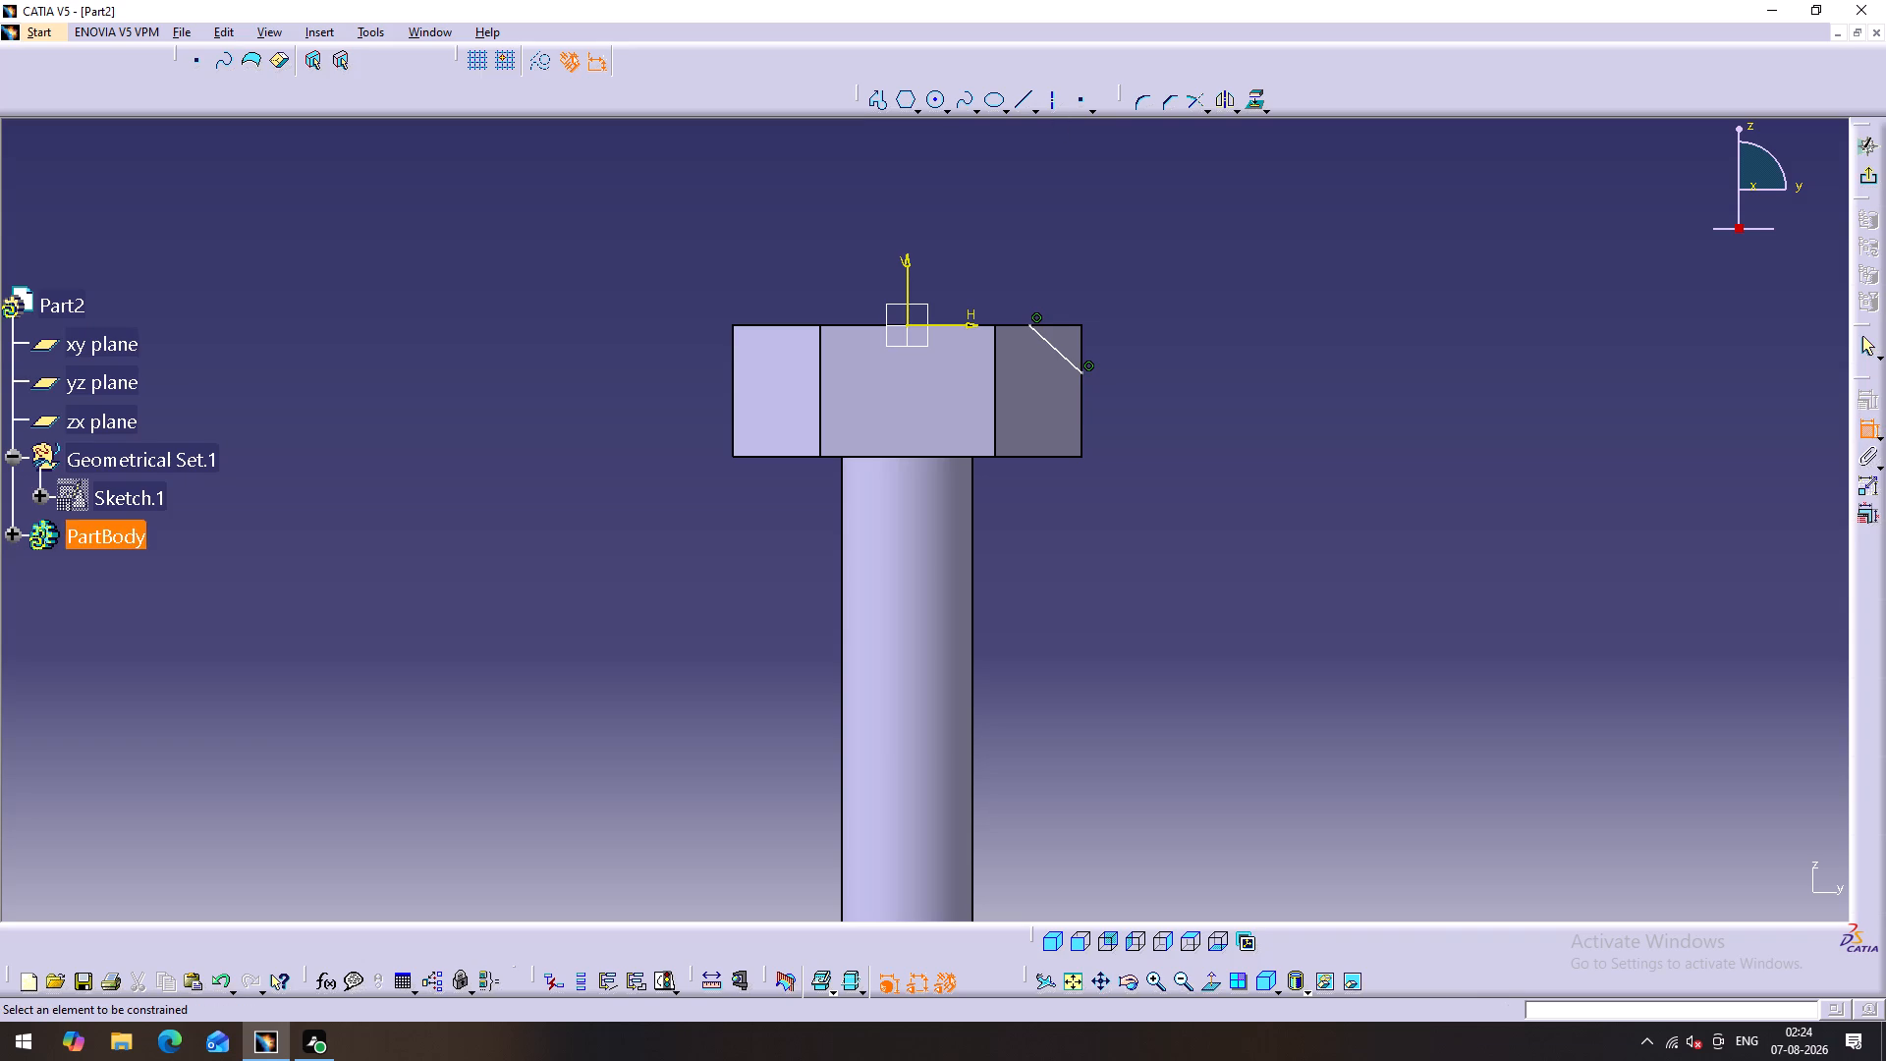
left_click(1027, 324)
left_click(1082, 324)
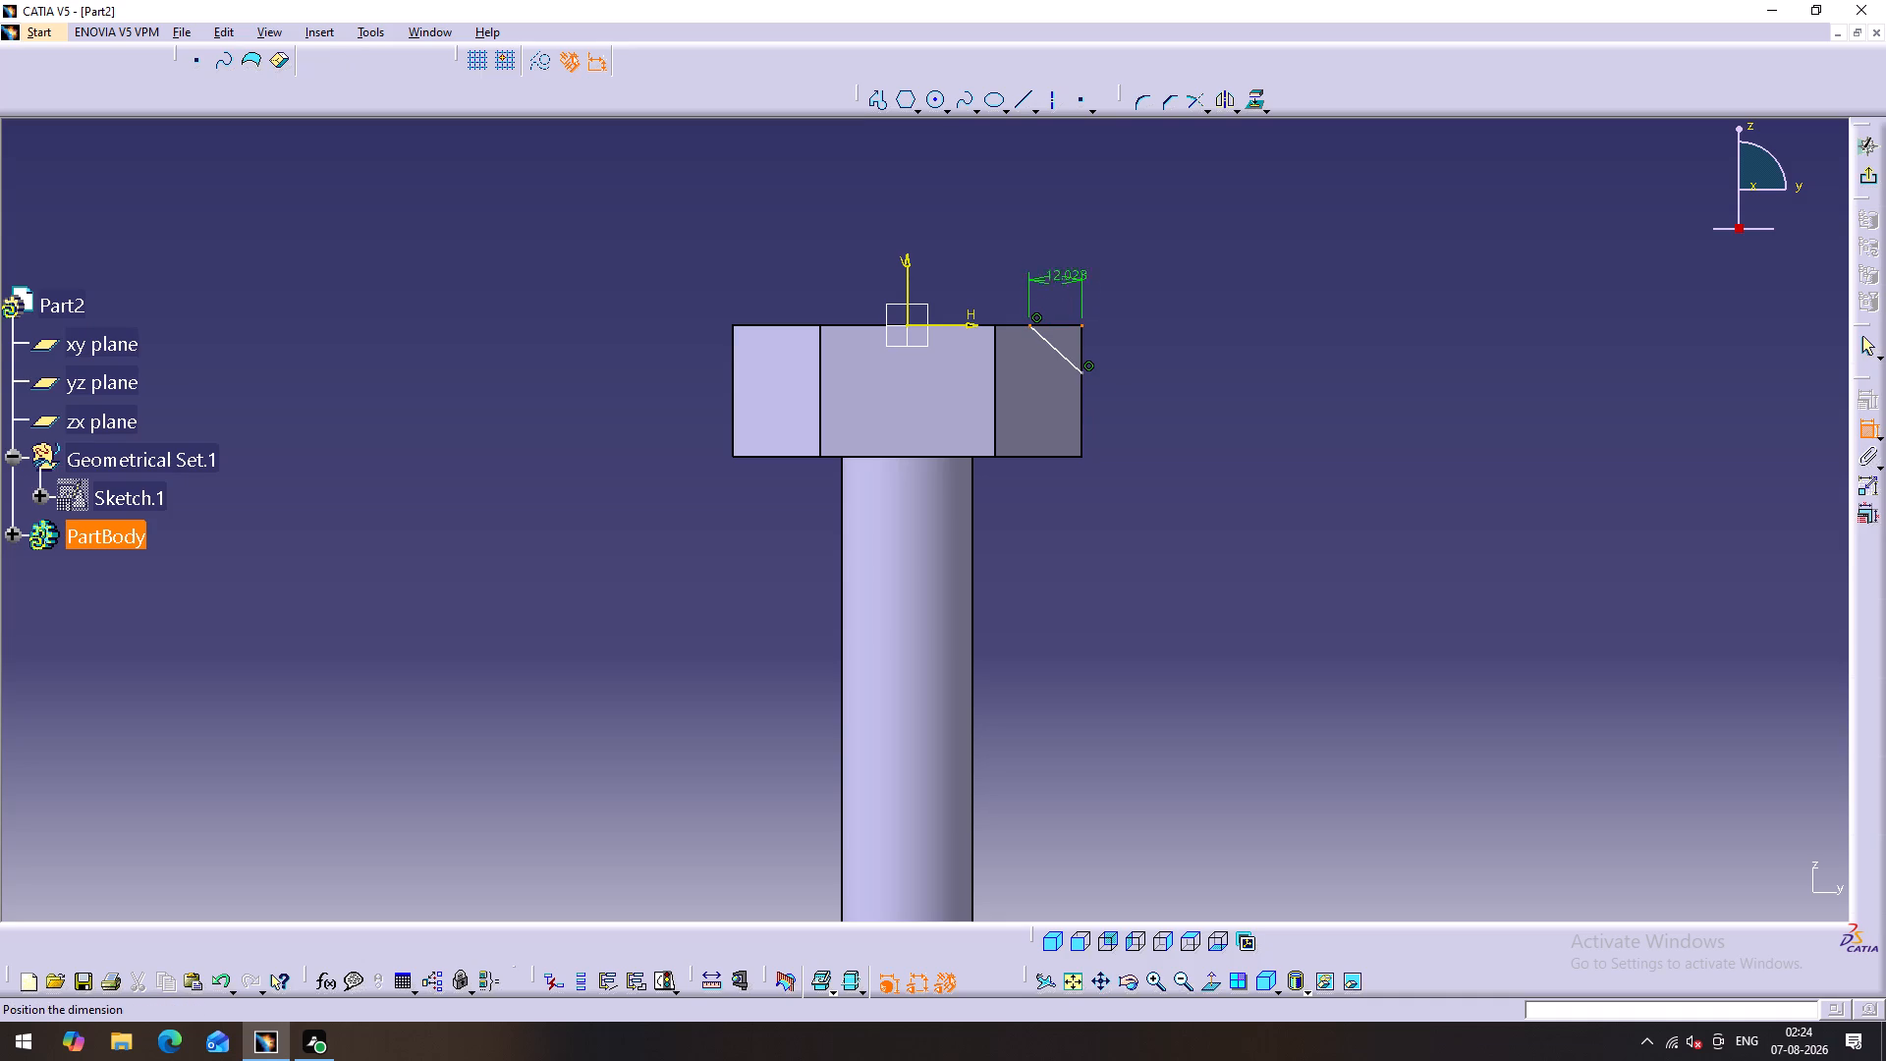
left_click(1056, 256)
double_click(1057, 250)
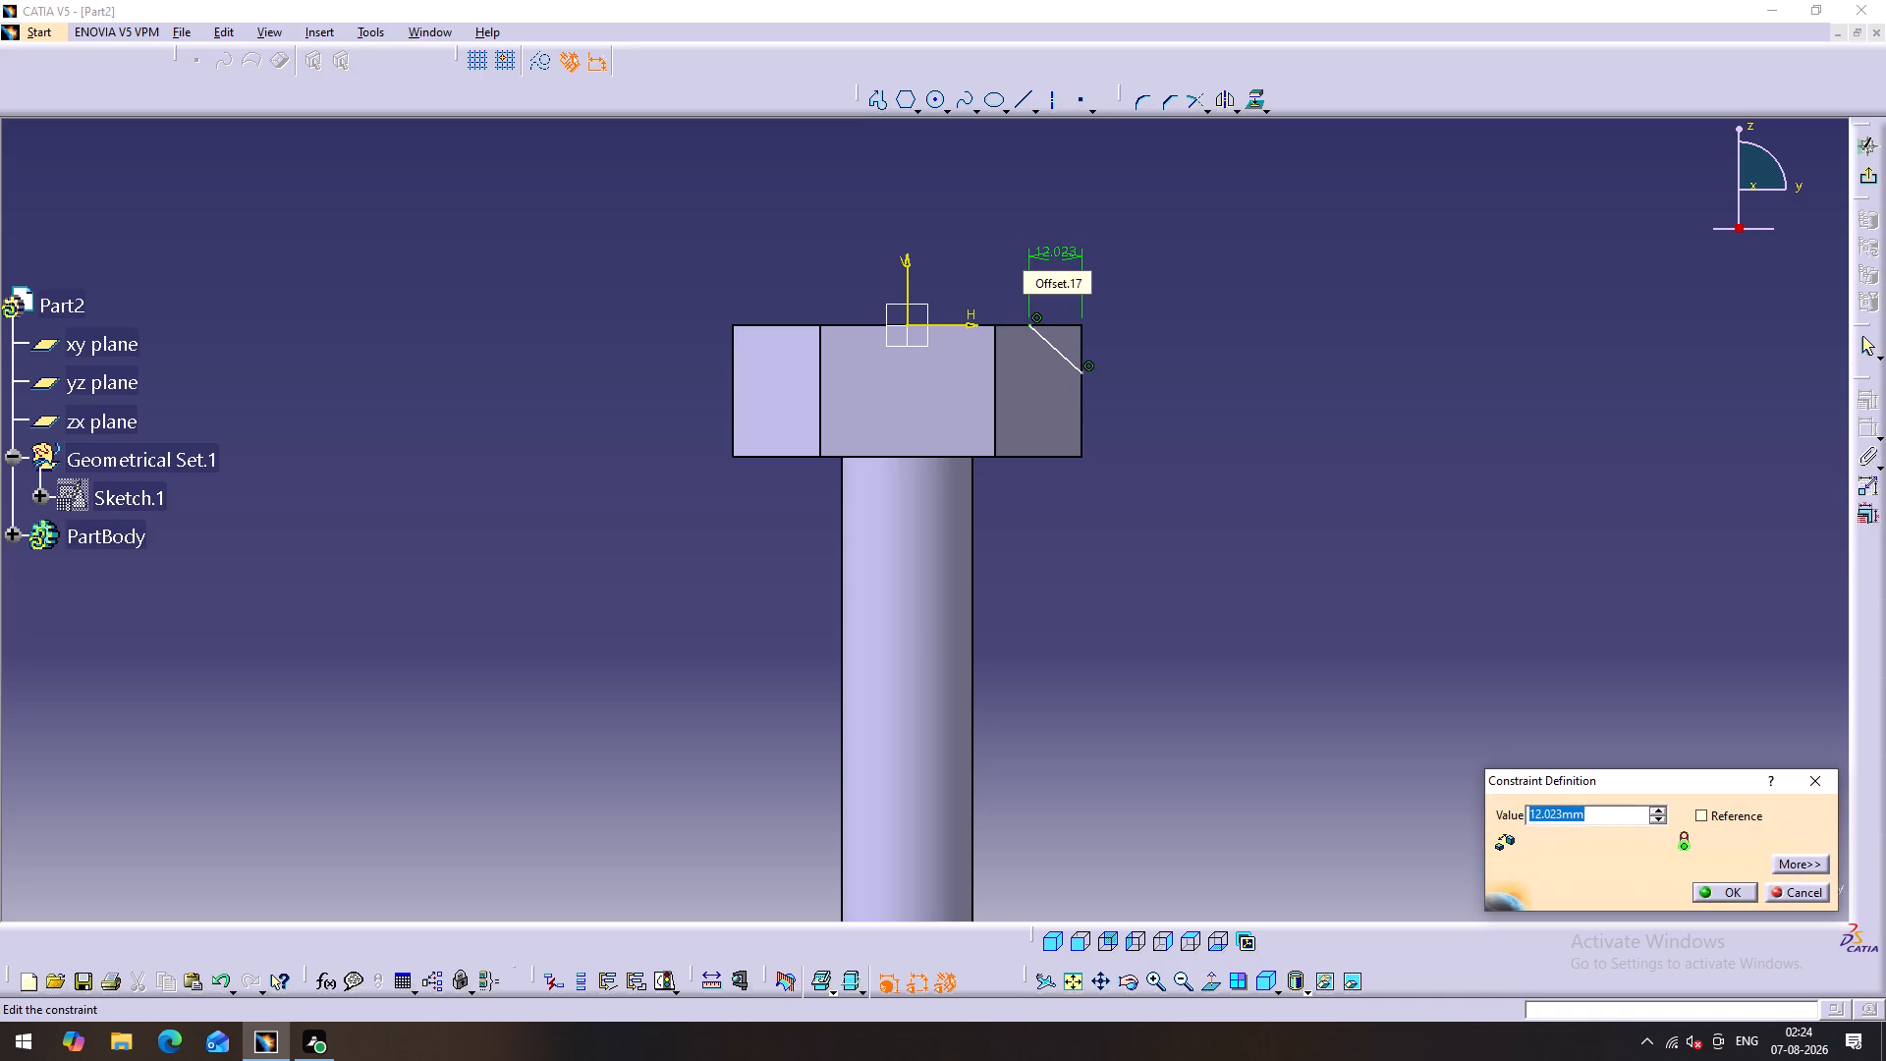
type("10")
key("Return")
left_click(1220, 435)
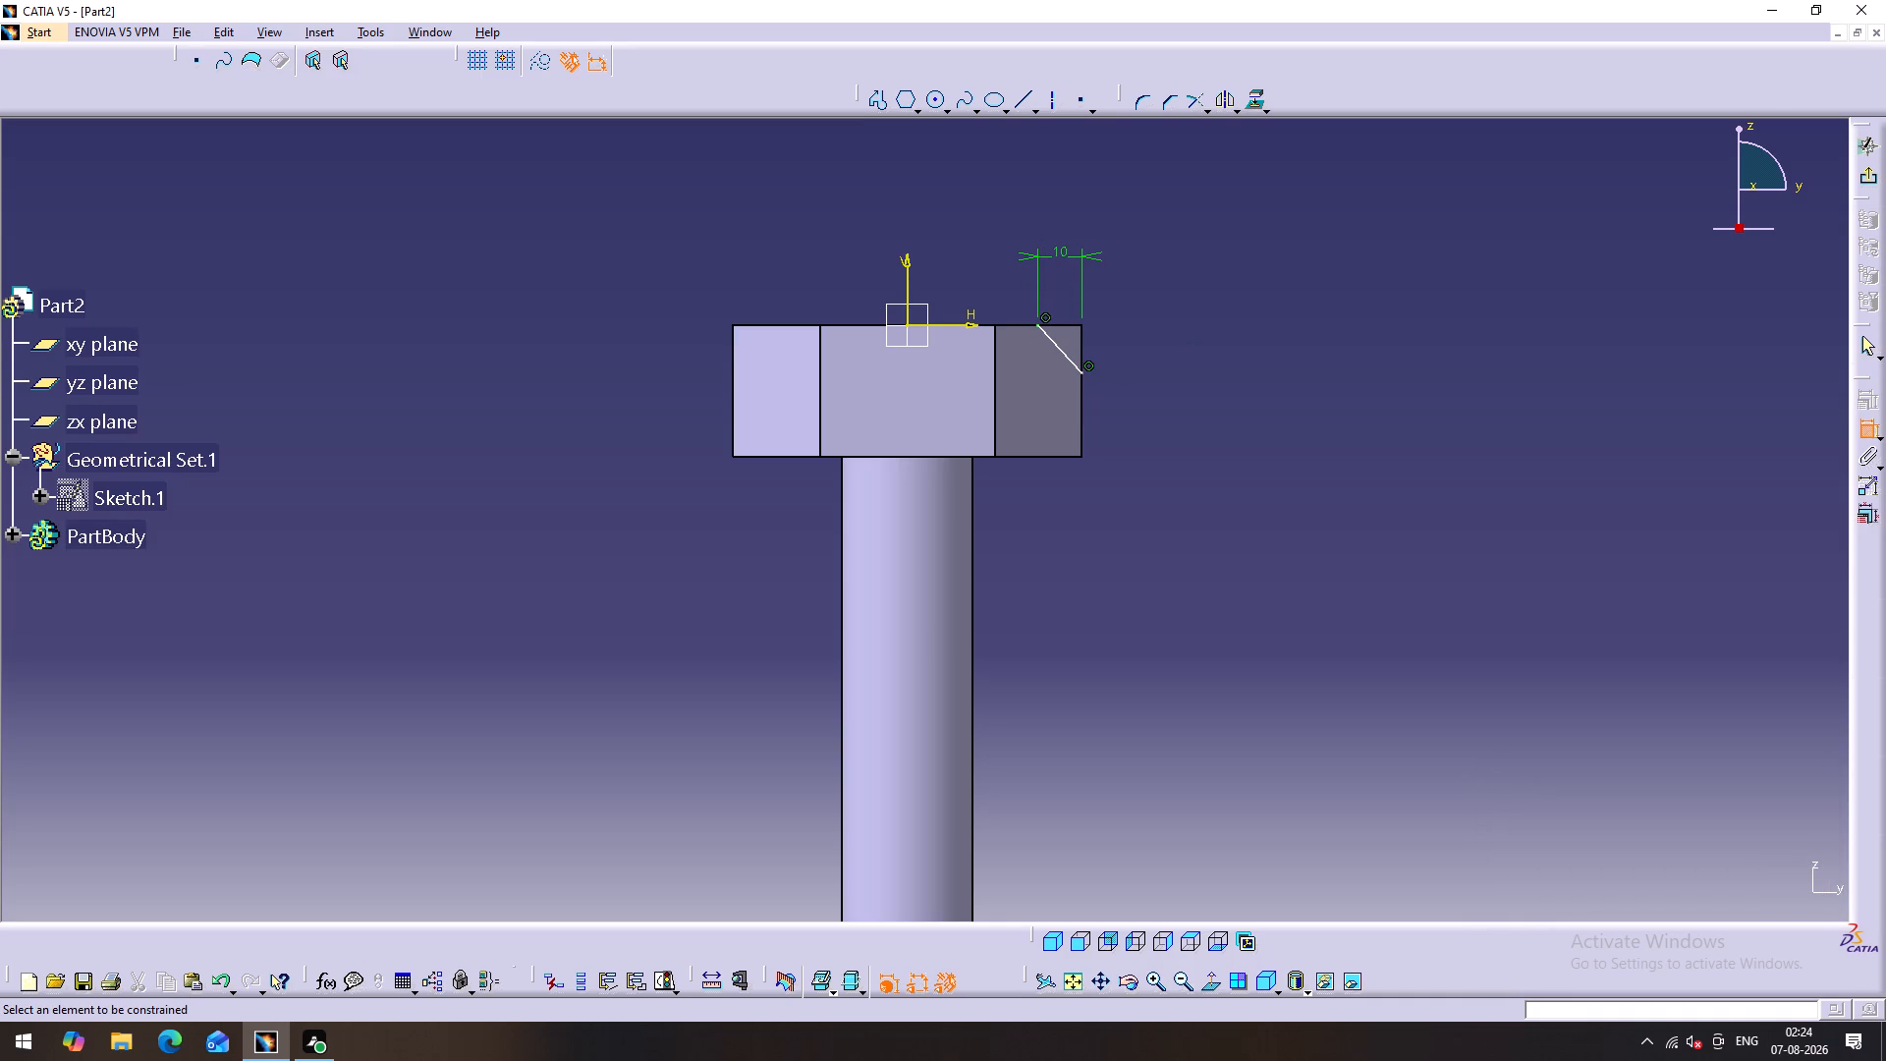
Dimension the vertical distance from the line's lower endpoint to the head's upper corner, set it to 10 mm, and exit the sketch.
left_click(1084, 372)
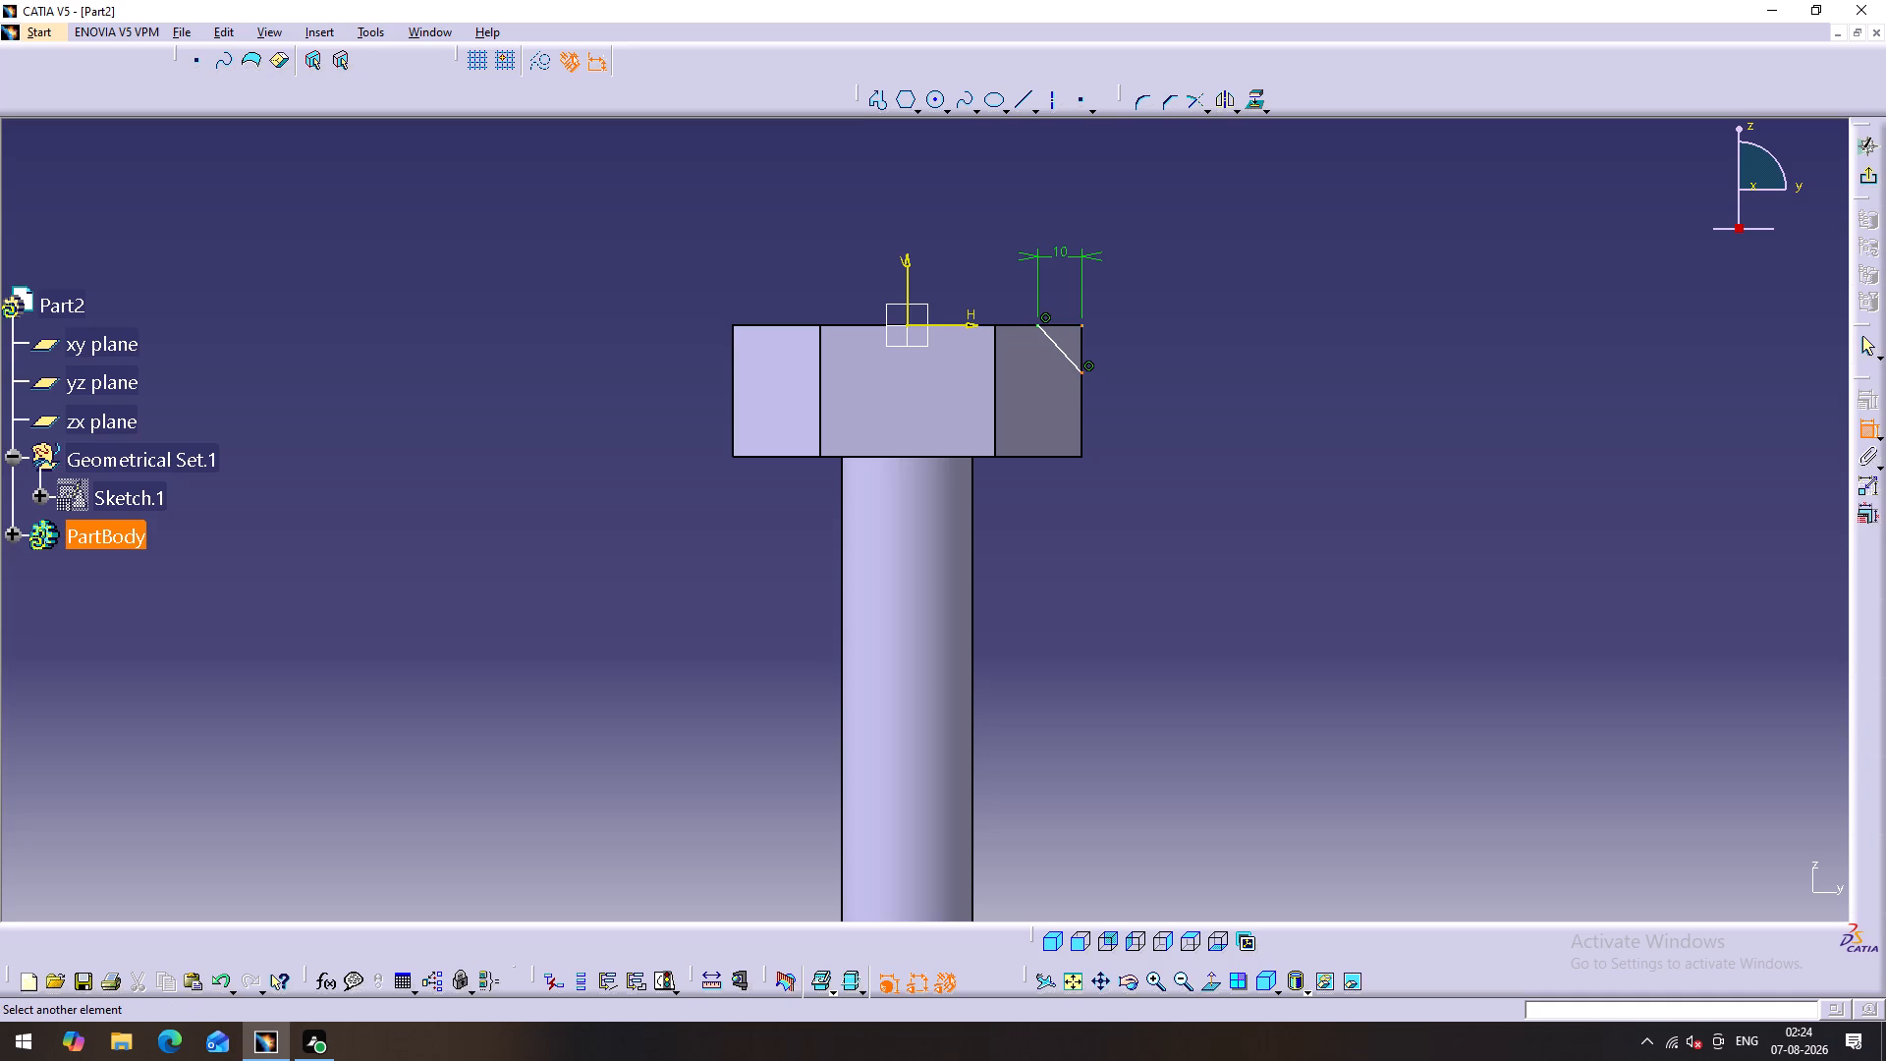
left_click(1082, 324)
left_click(1120, 355)
double_click(1119, 351)
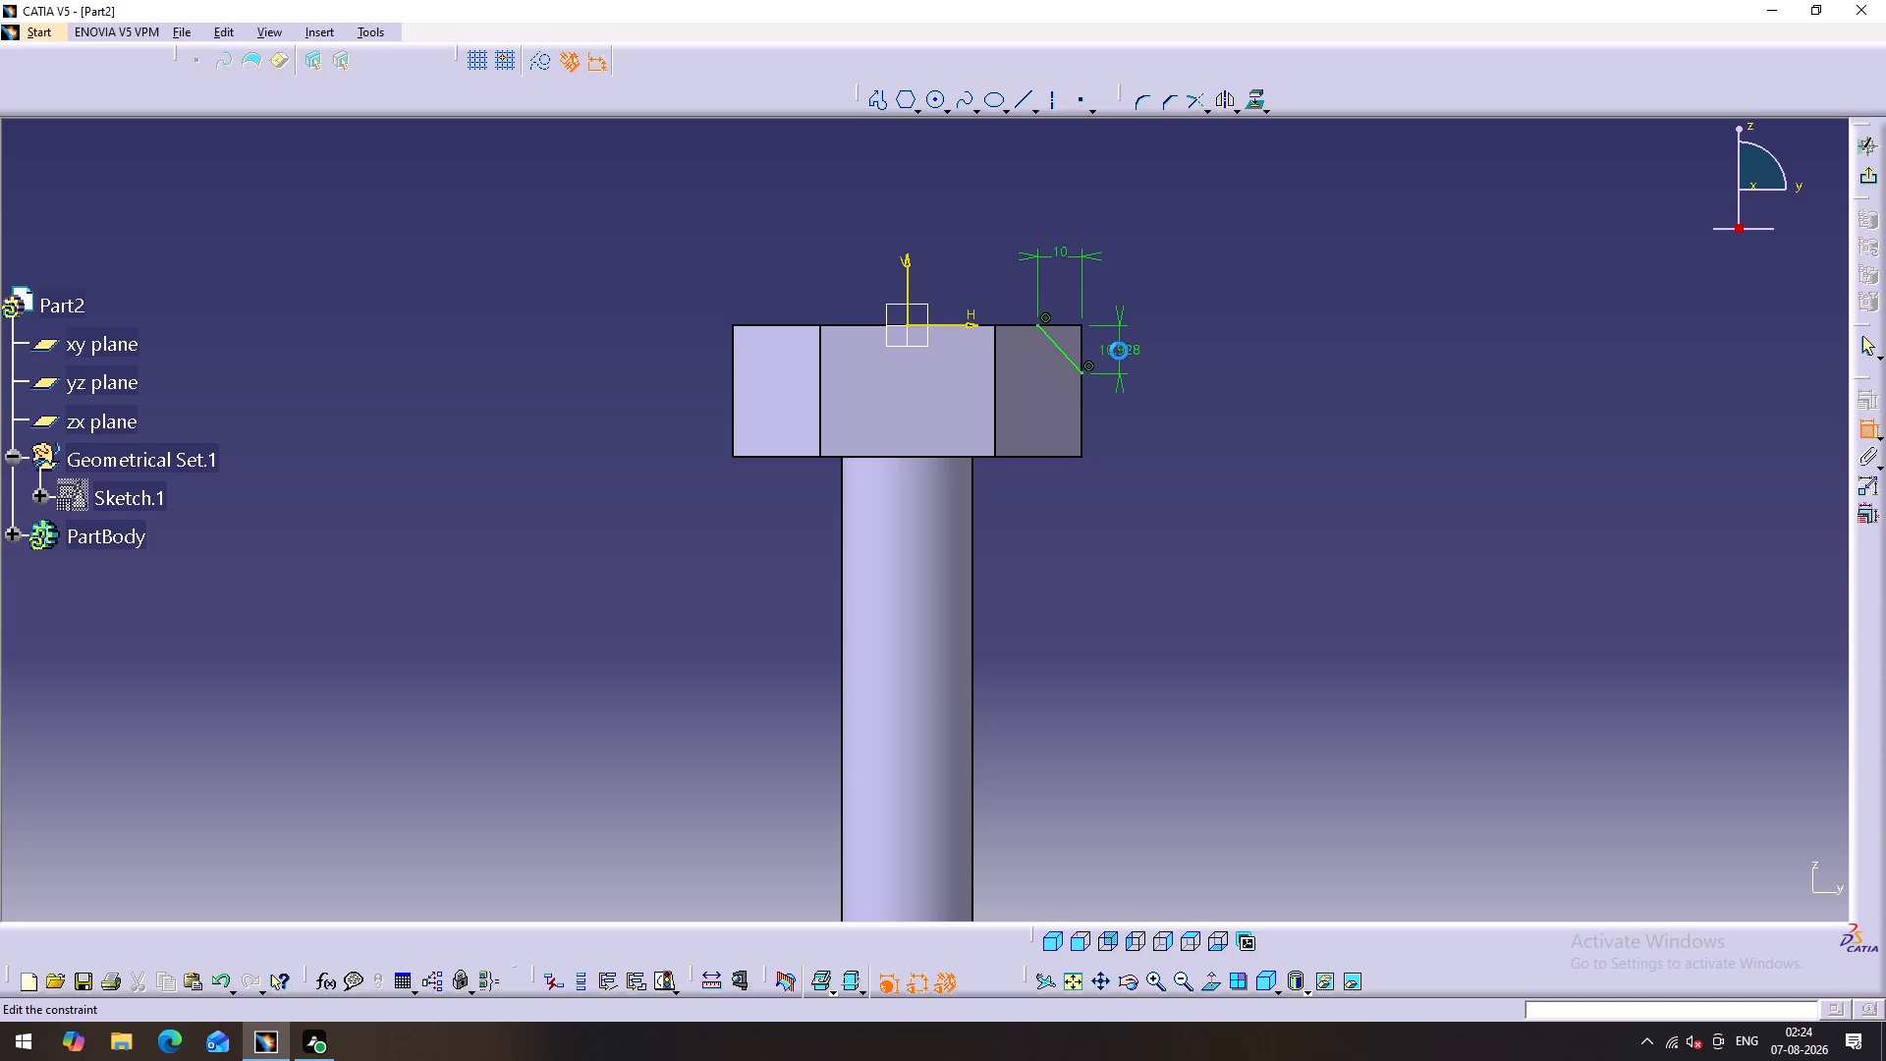
type("10")
key("Return")
left_click(1298, 387)
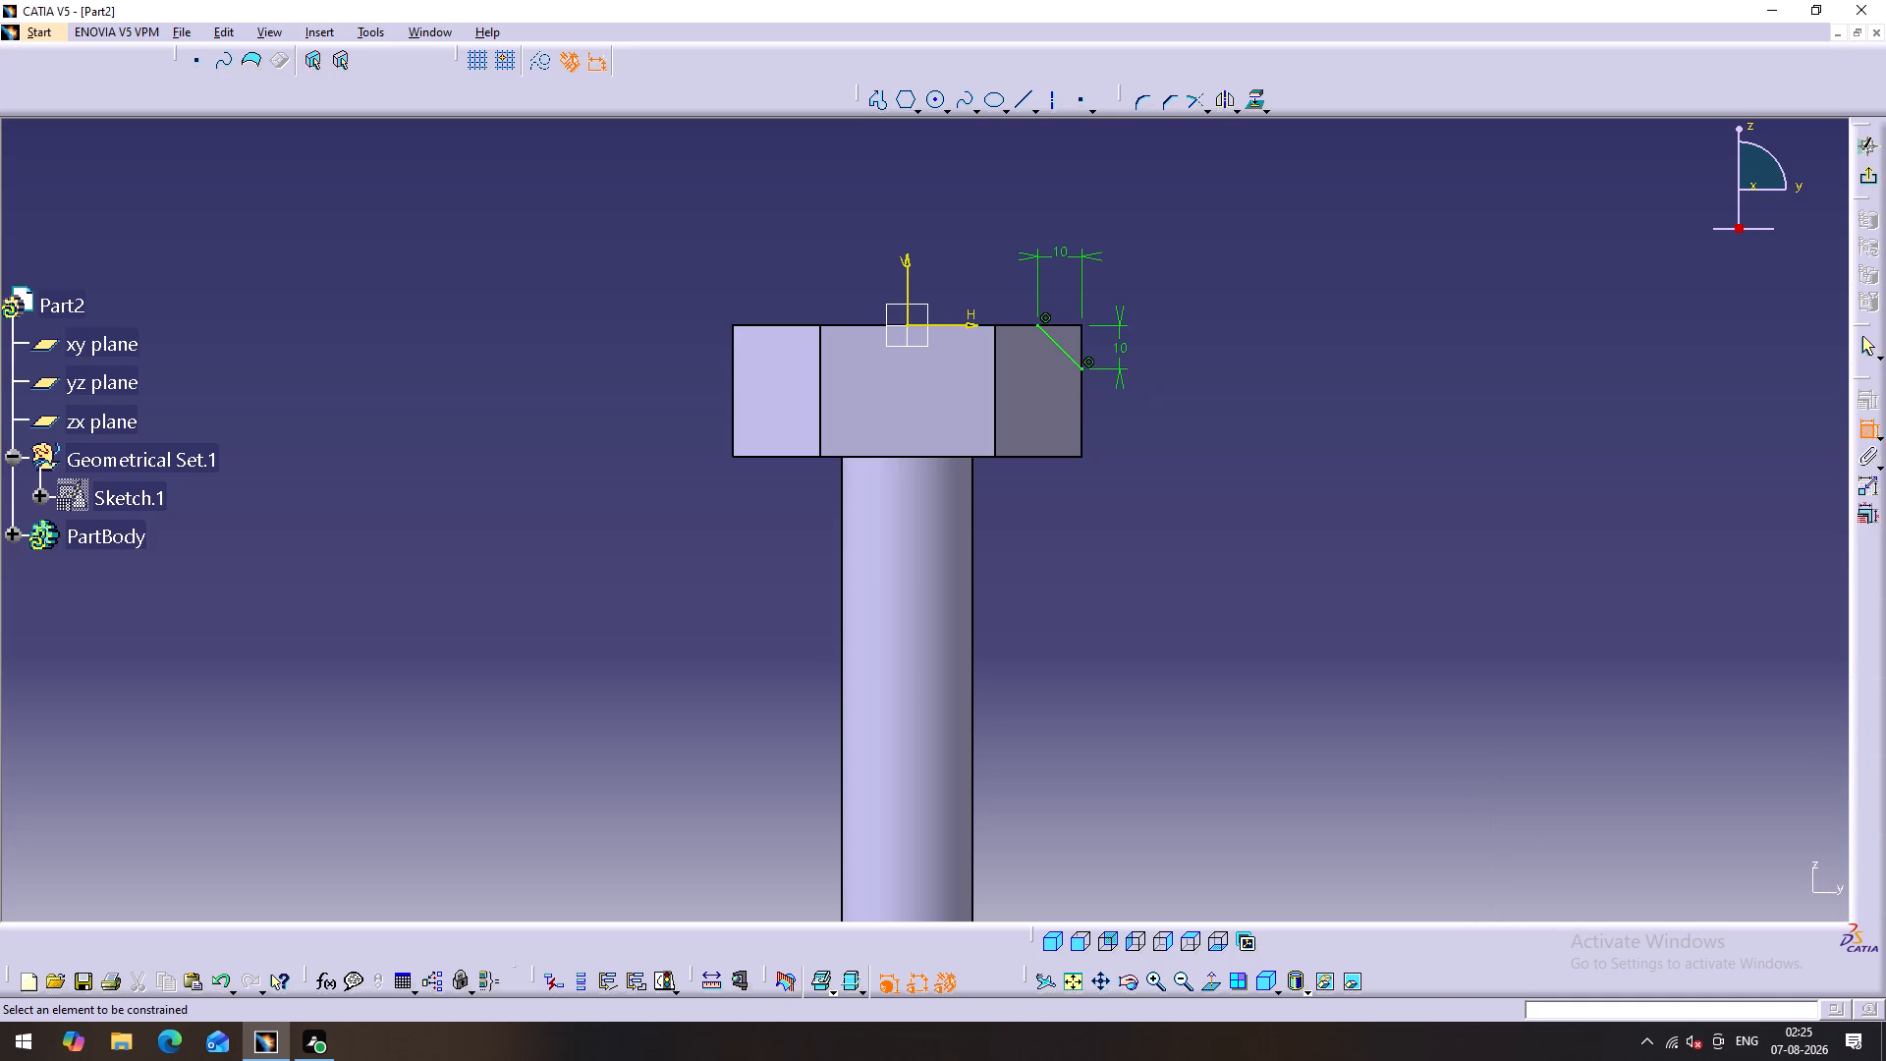
left_click(1864, 179)
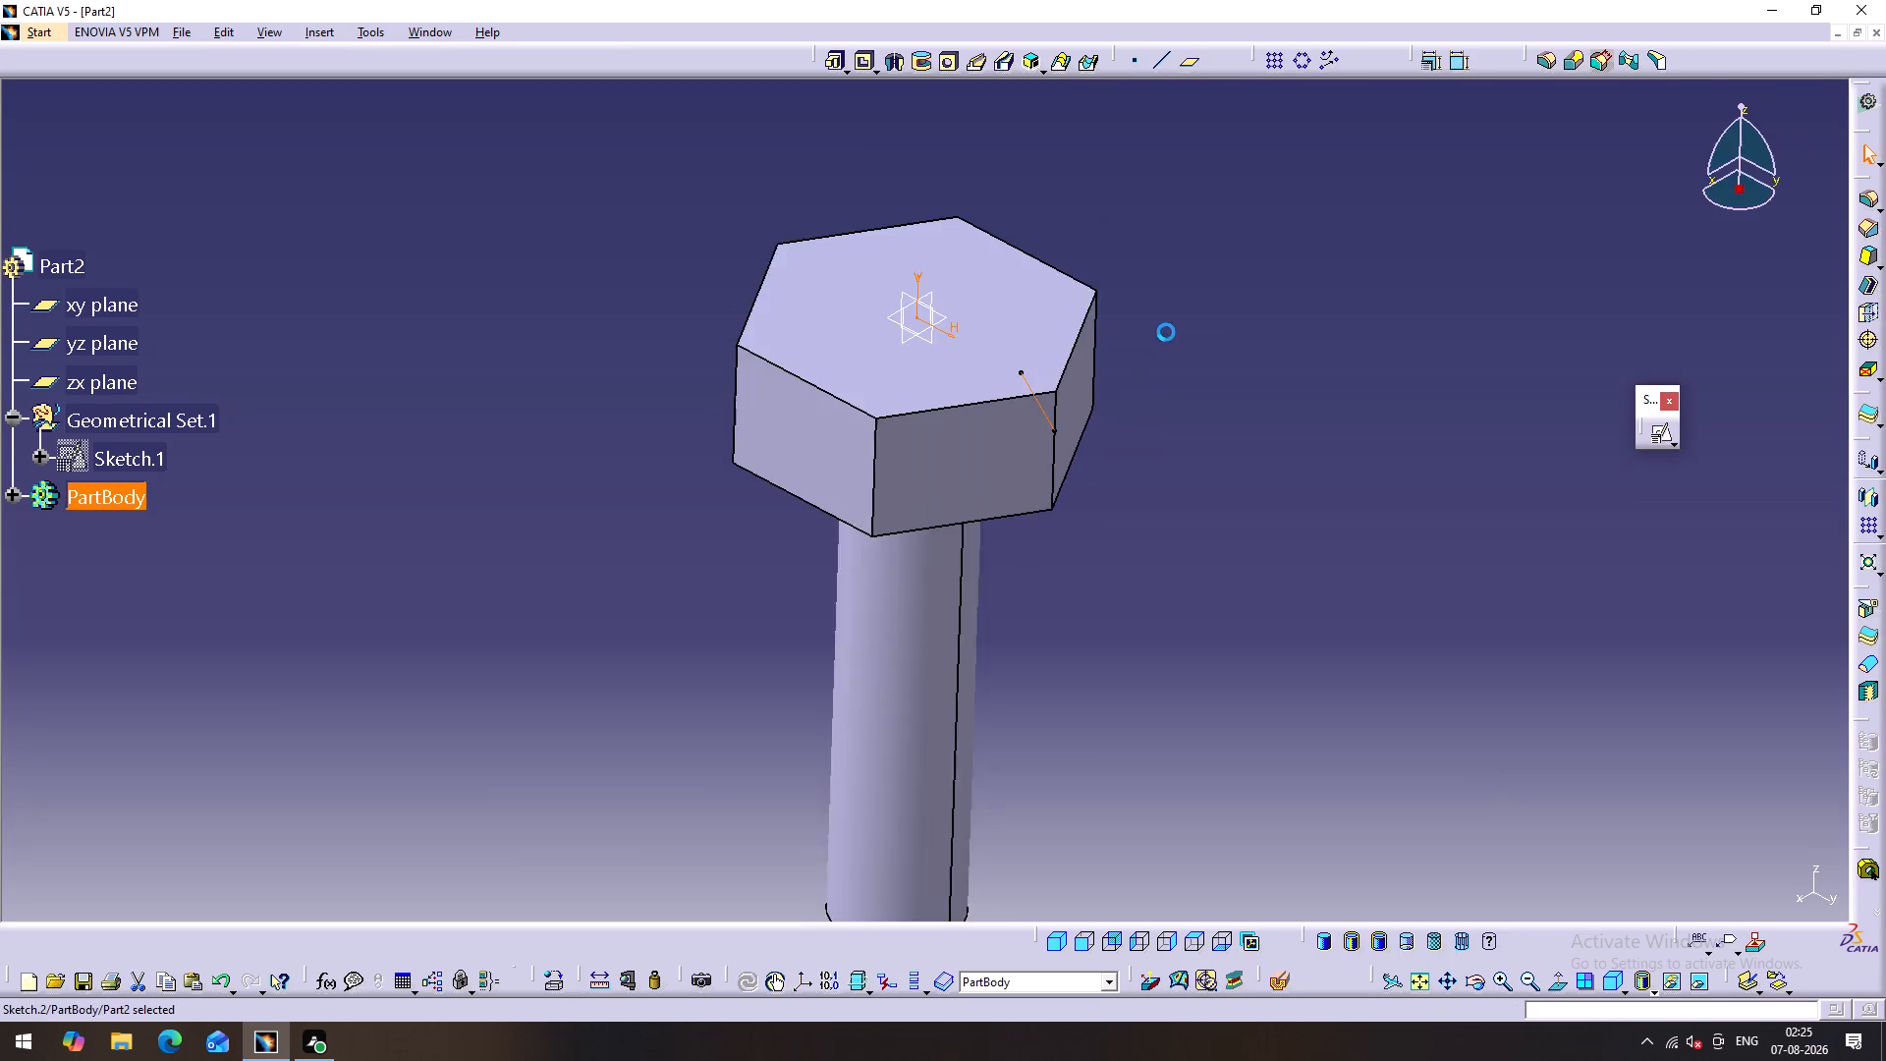
Start a 360-degree Groove from the corner sketch and try using the sketched line itself as the axis.
left_click(924, 61)
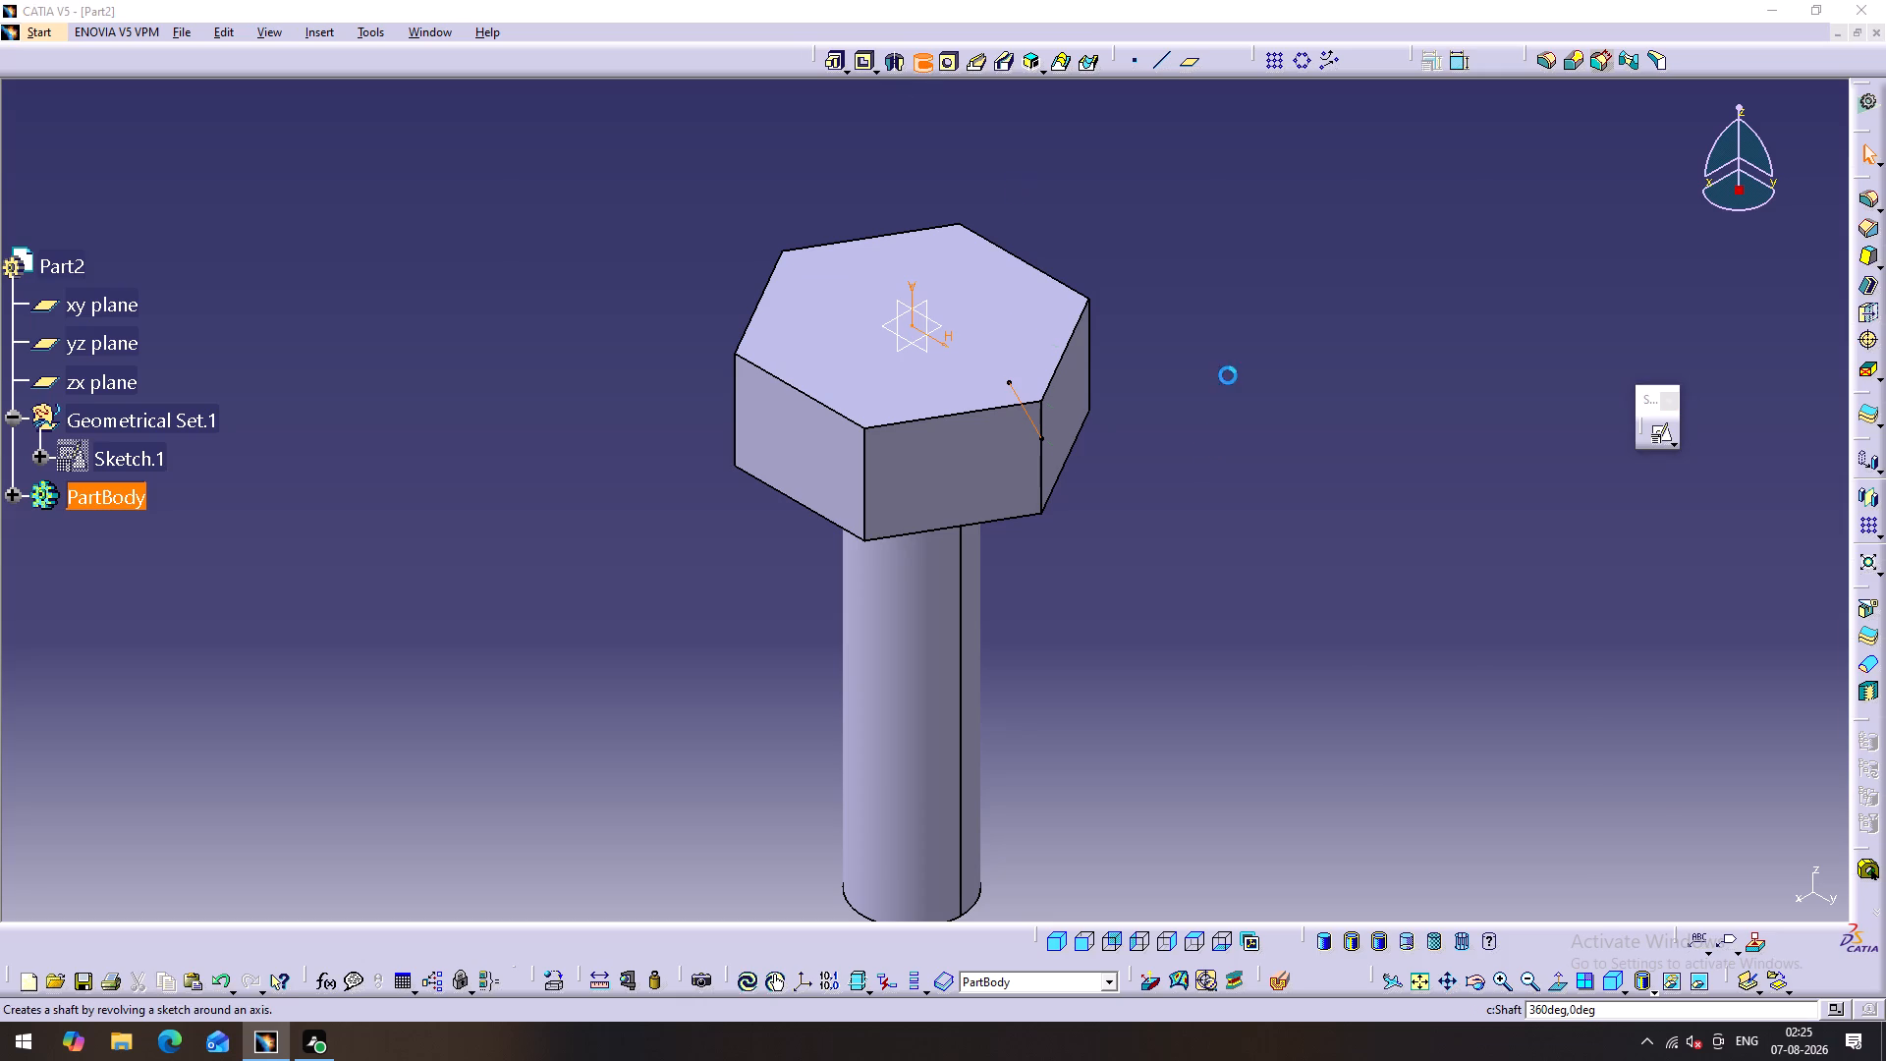
left_click(1036, 419)
left_click(1039, 561)
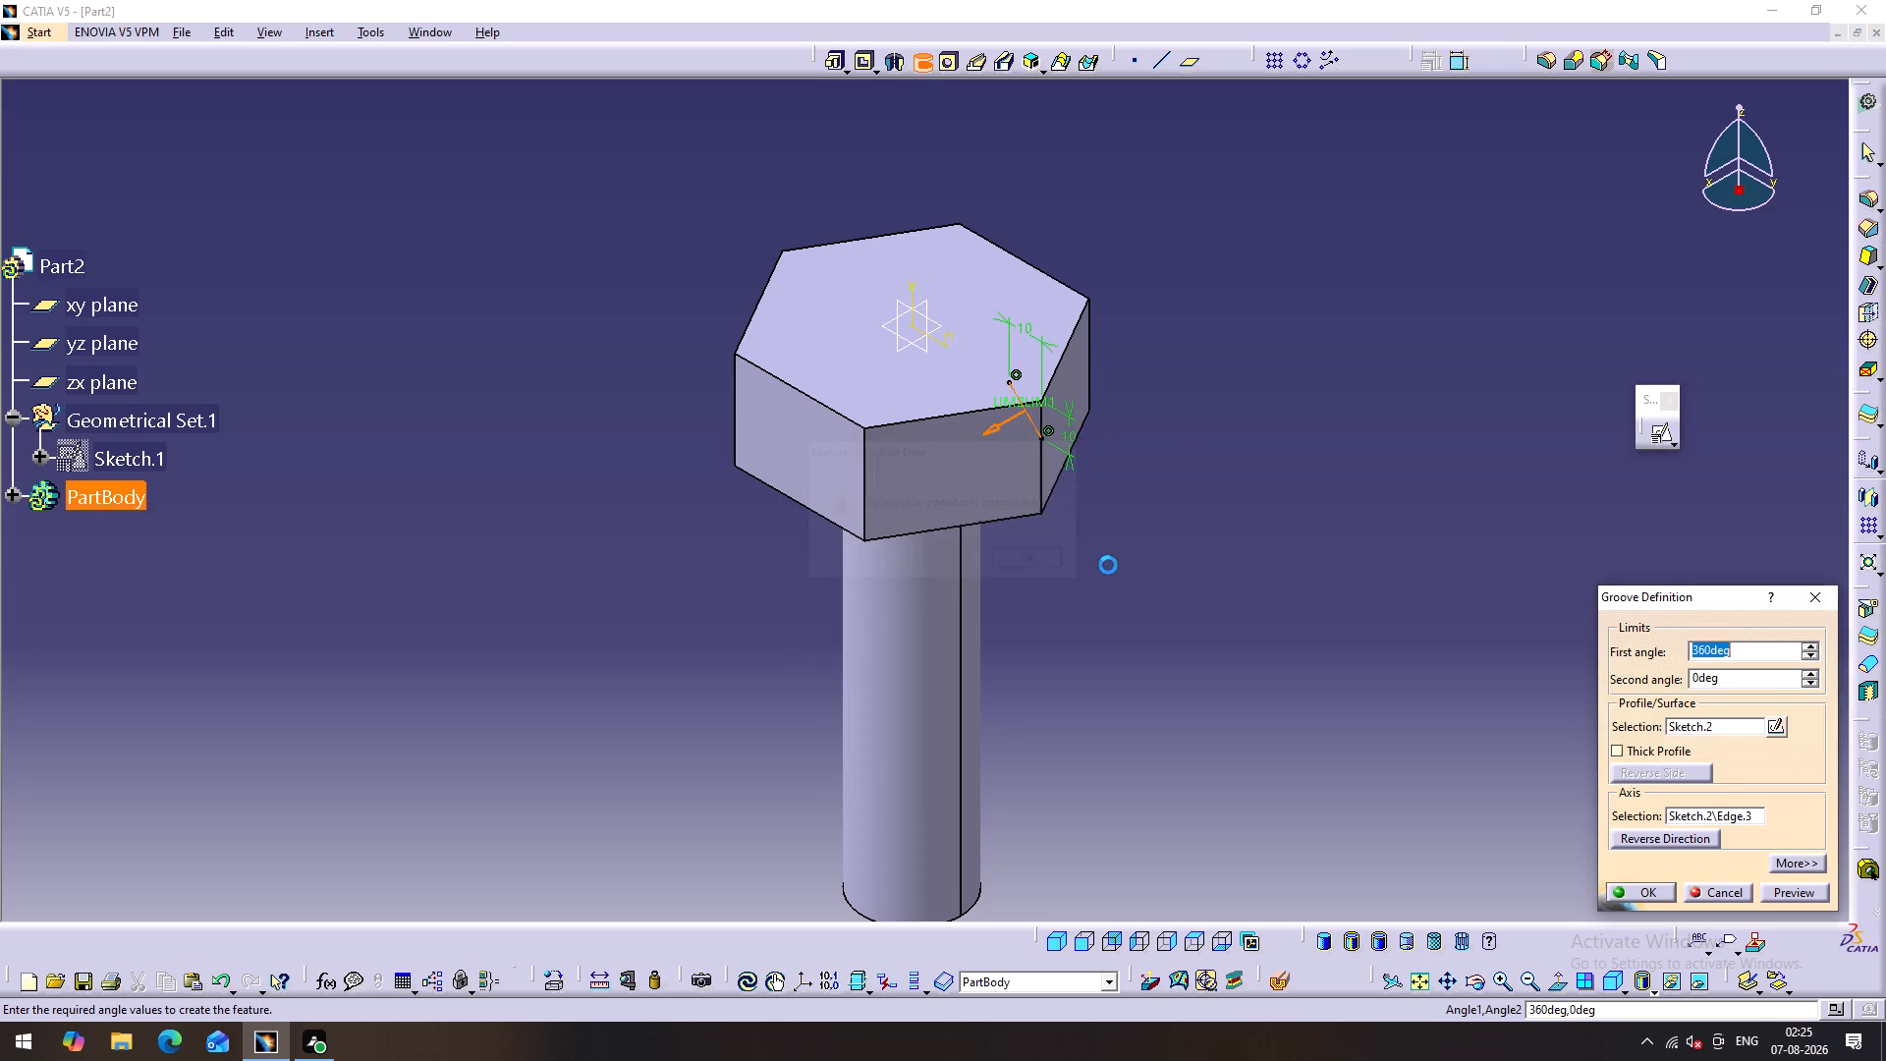
left_click(992, 430)
left_click(1039, 558)
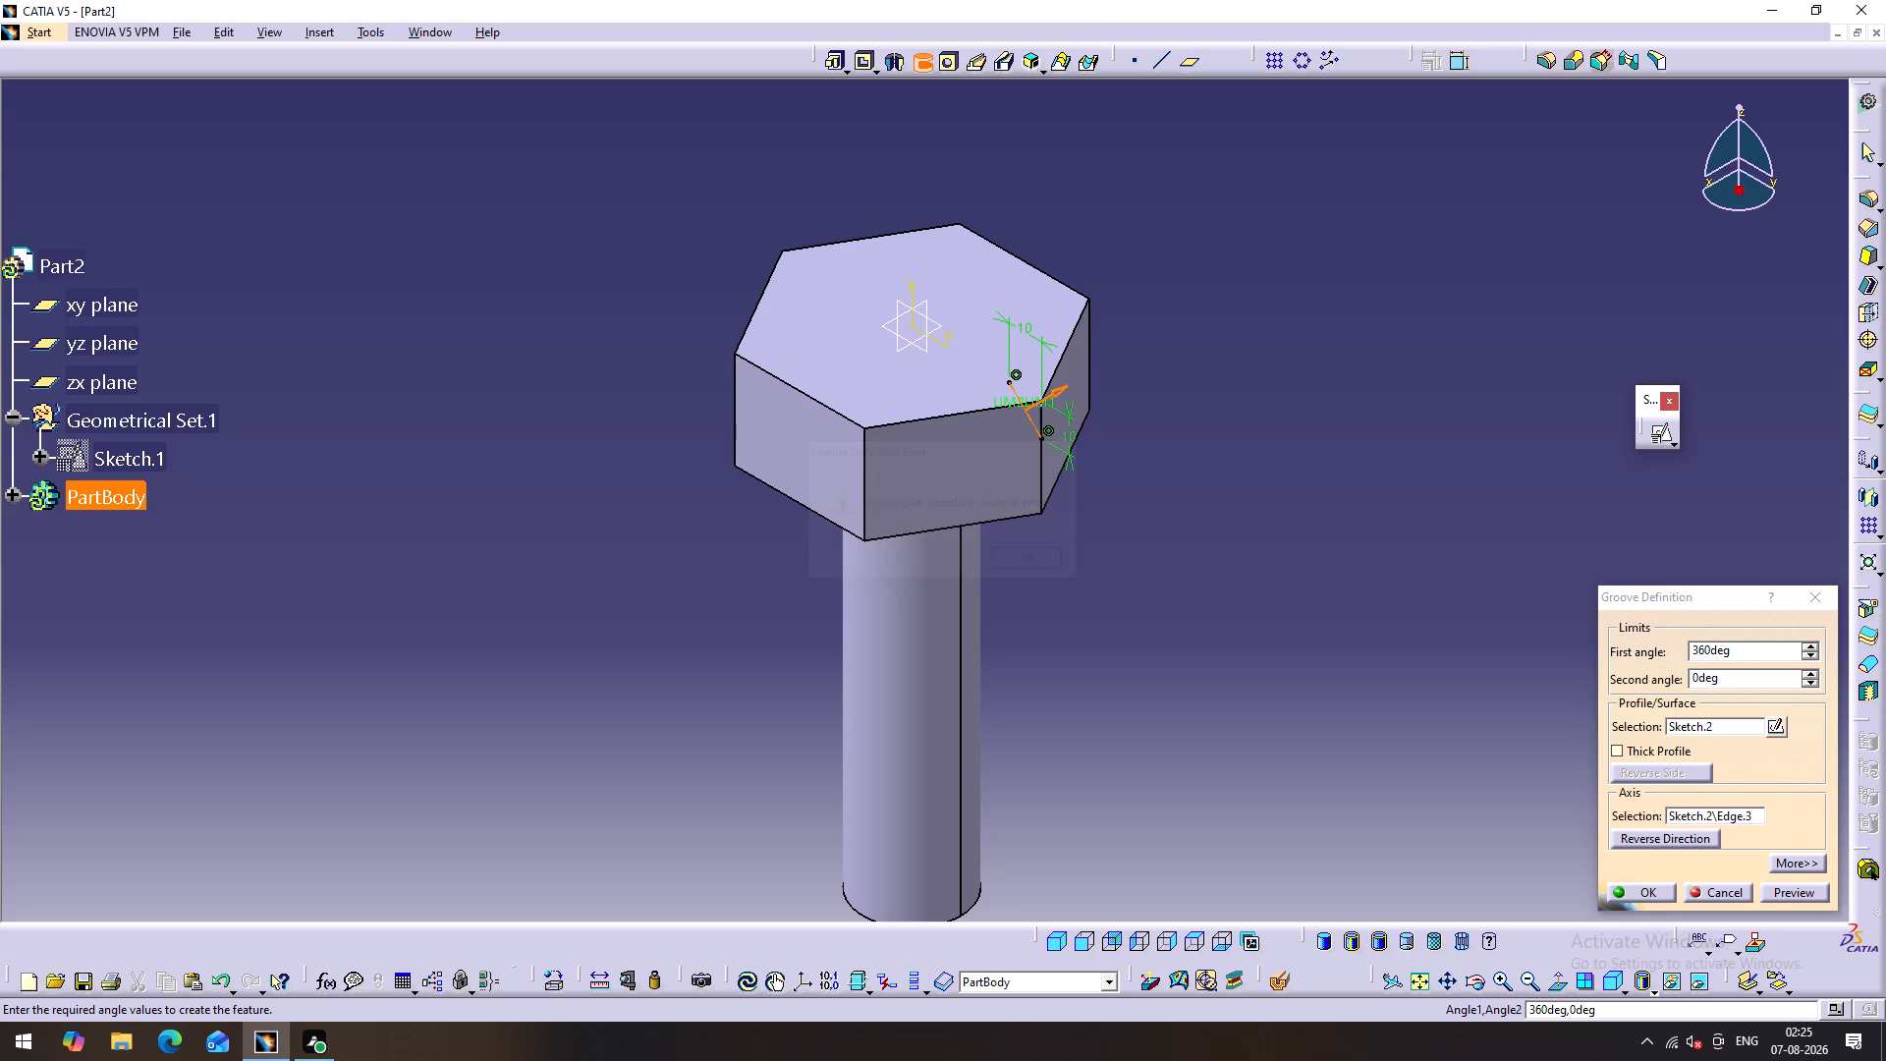
left_click(1804, 889)
left_click(1028, 556)
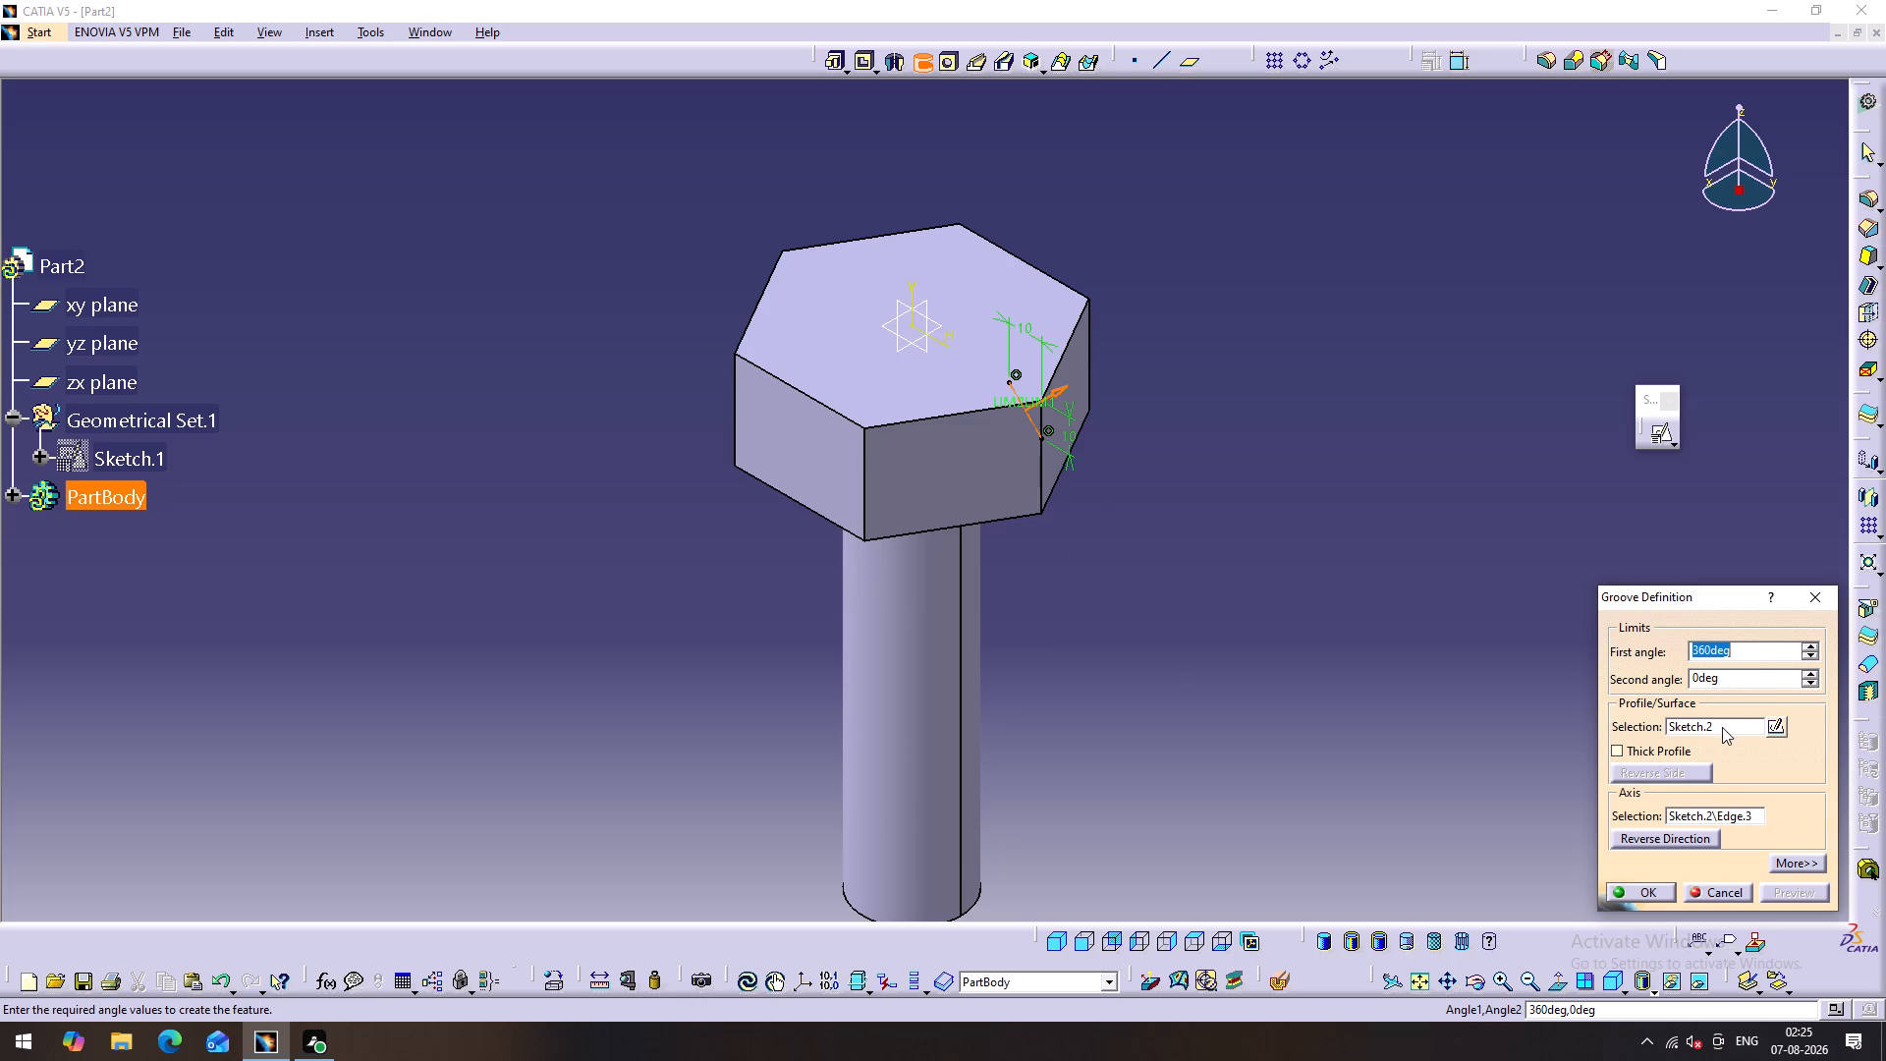
Replace the groove's axis with the axis of the cylindrical bolt shank and preview the cut.
left_click(1744, 810)
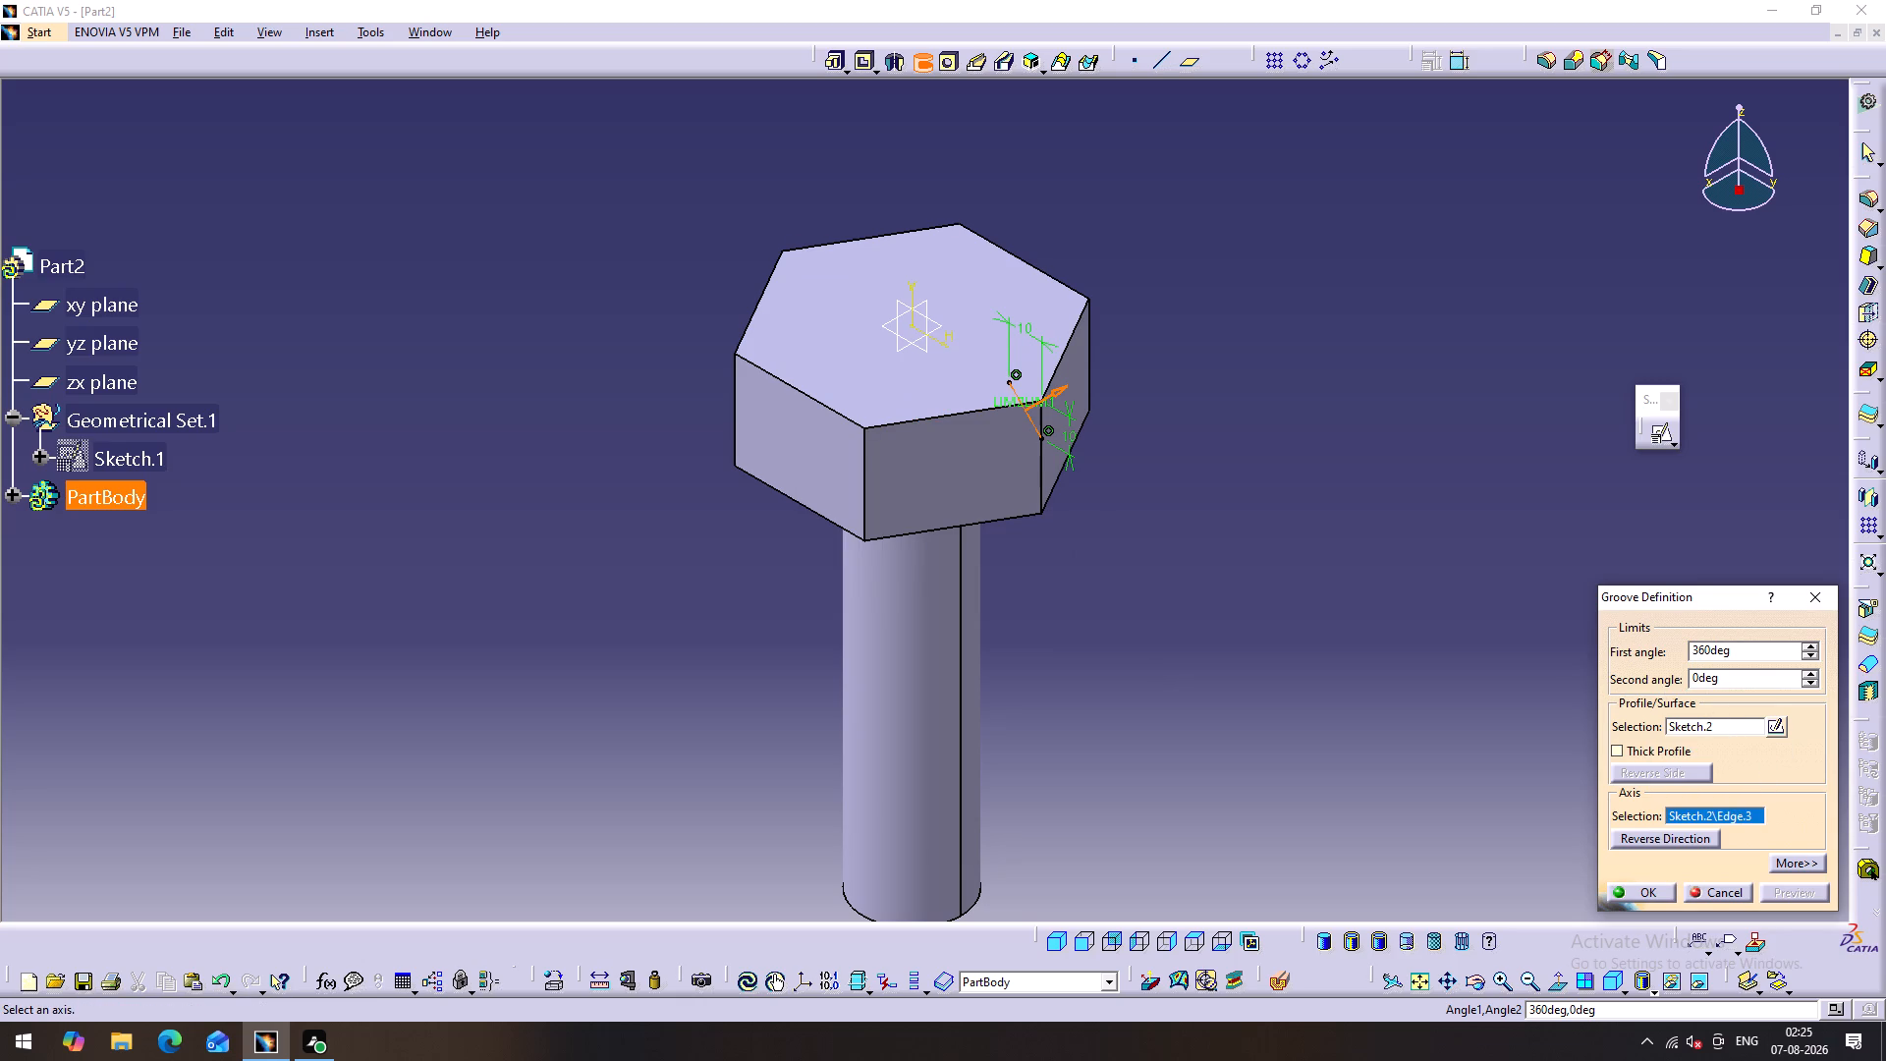
left_click(924, 607)
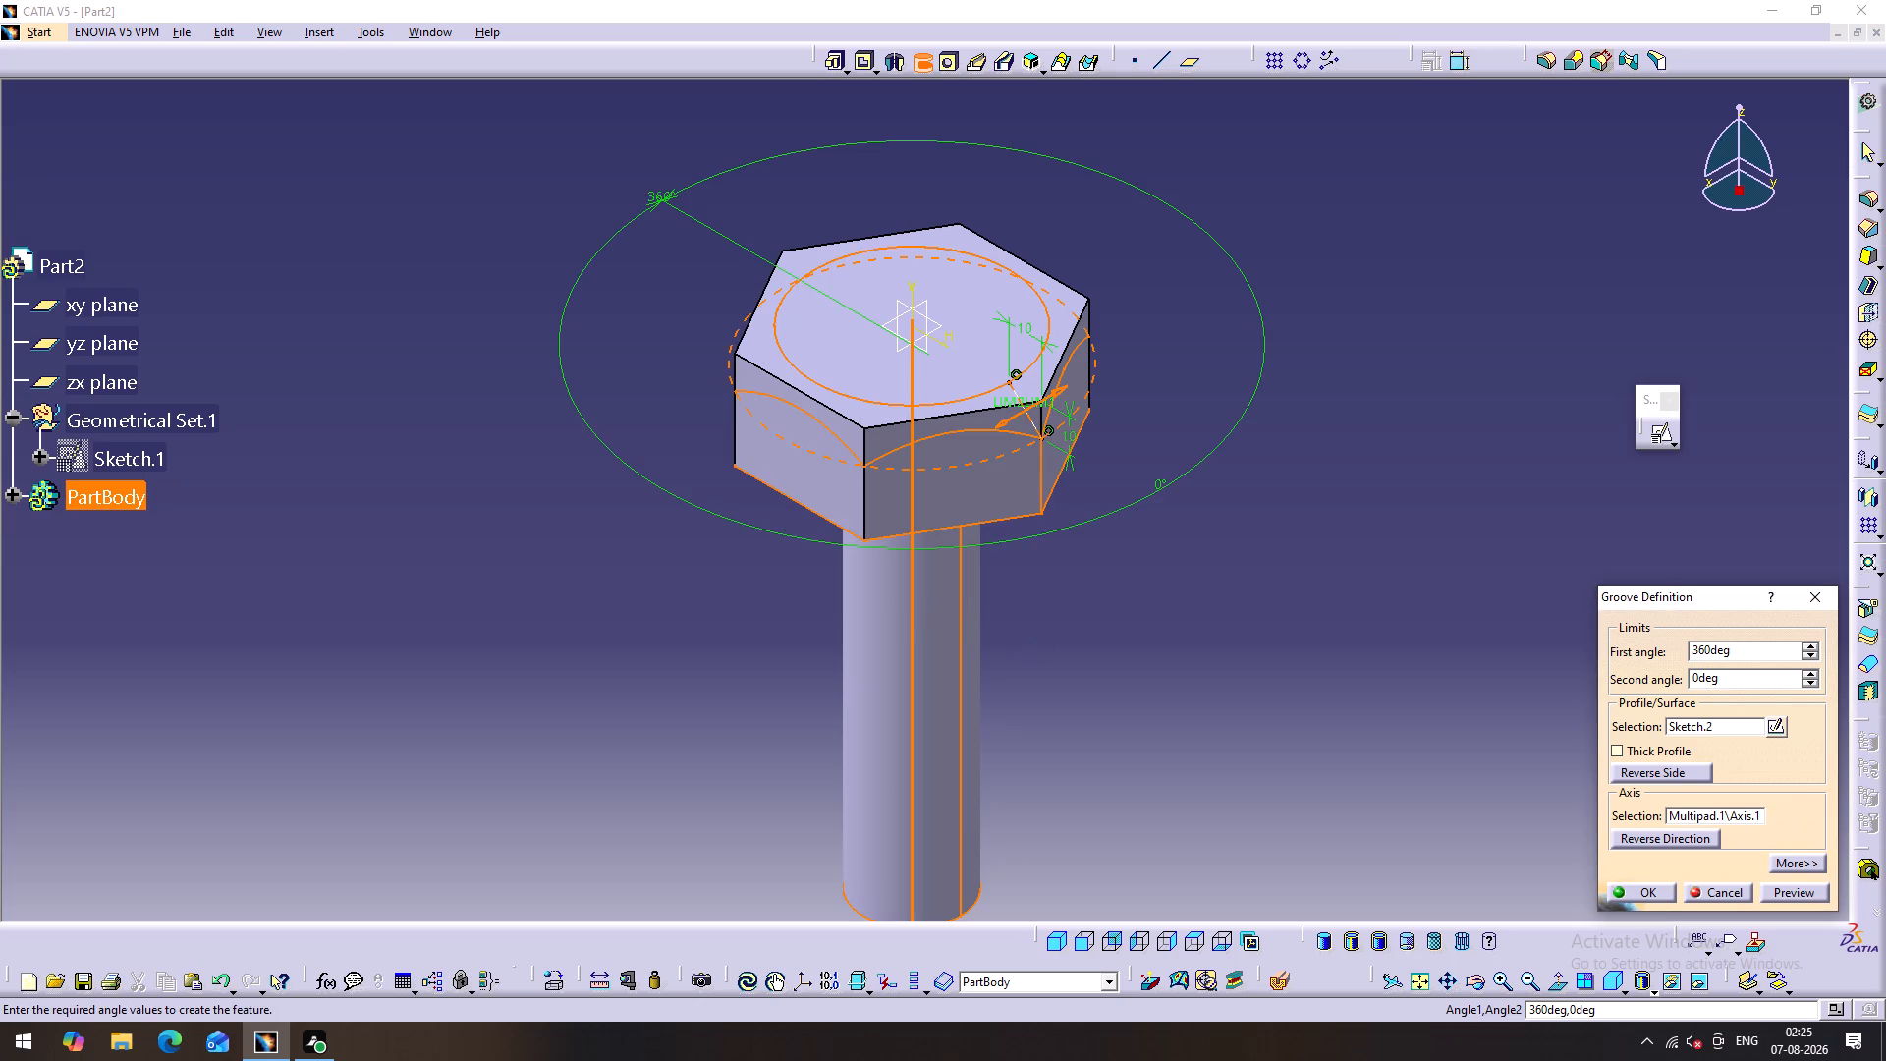
left_click(1796, 892)
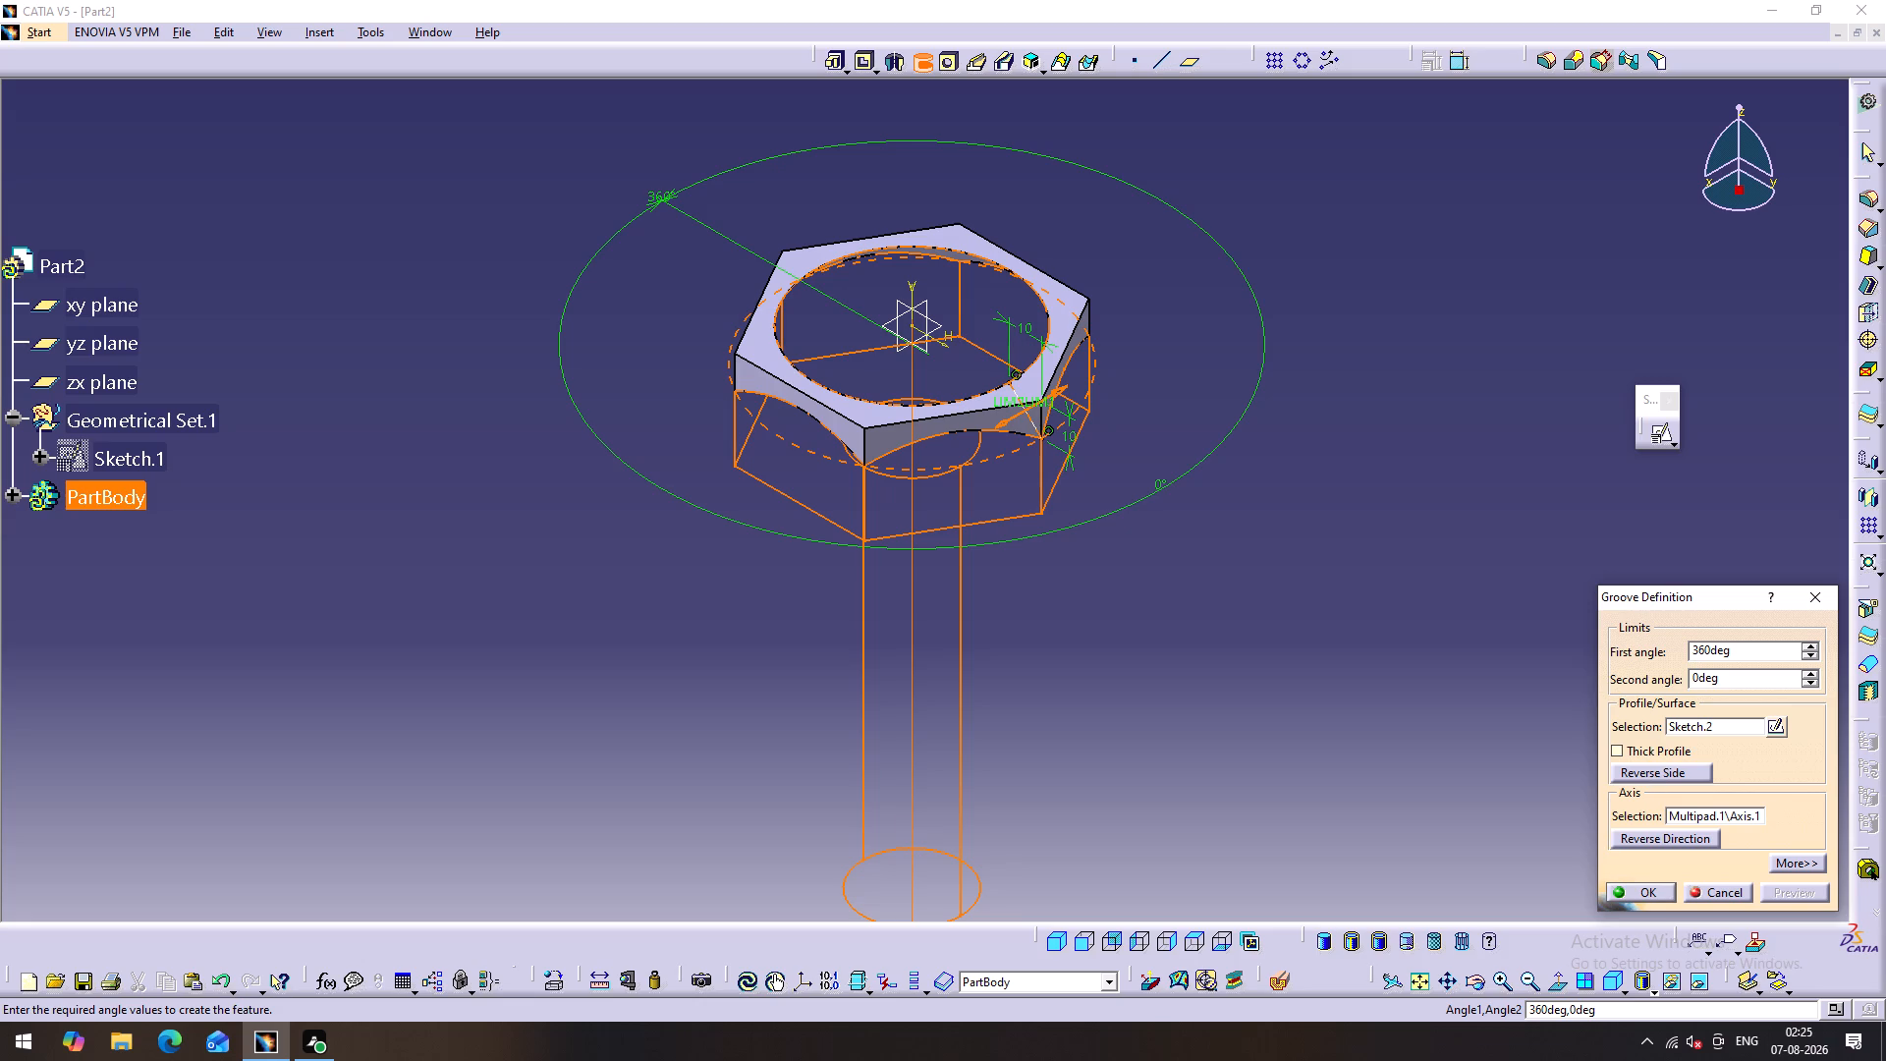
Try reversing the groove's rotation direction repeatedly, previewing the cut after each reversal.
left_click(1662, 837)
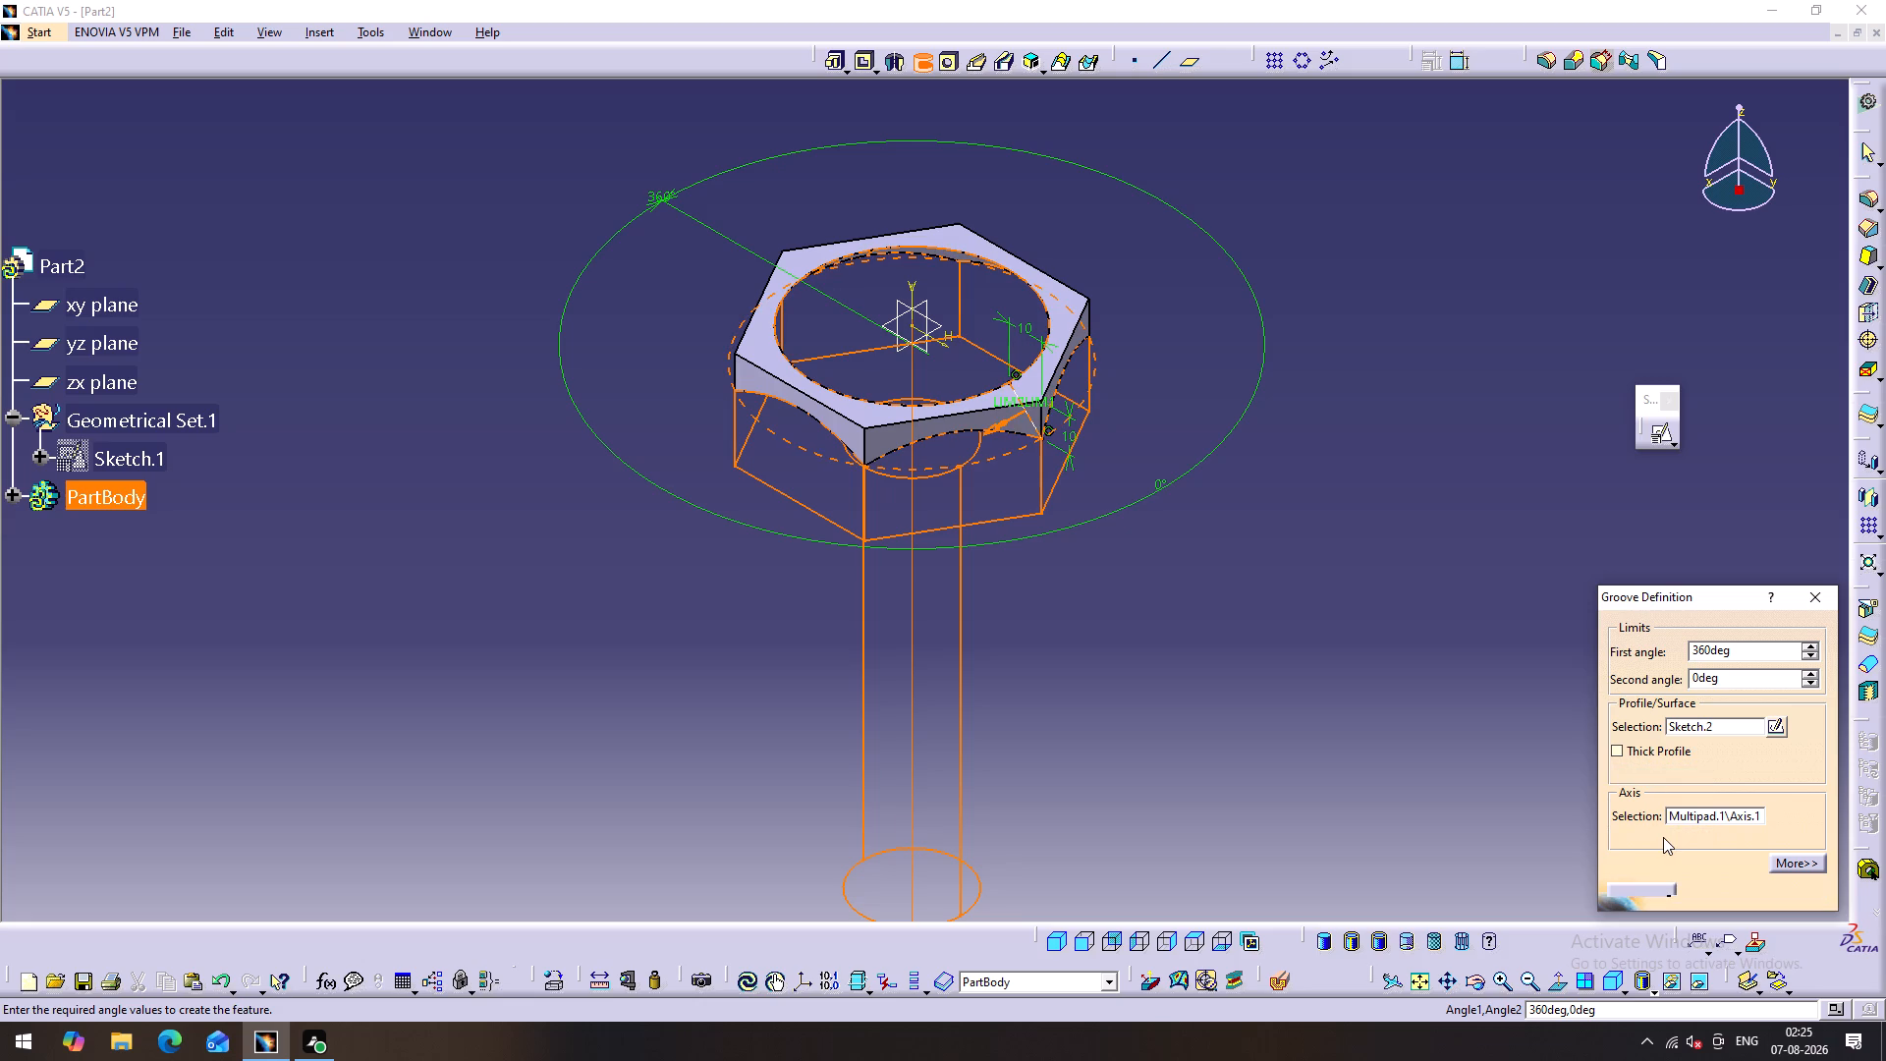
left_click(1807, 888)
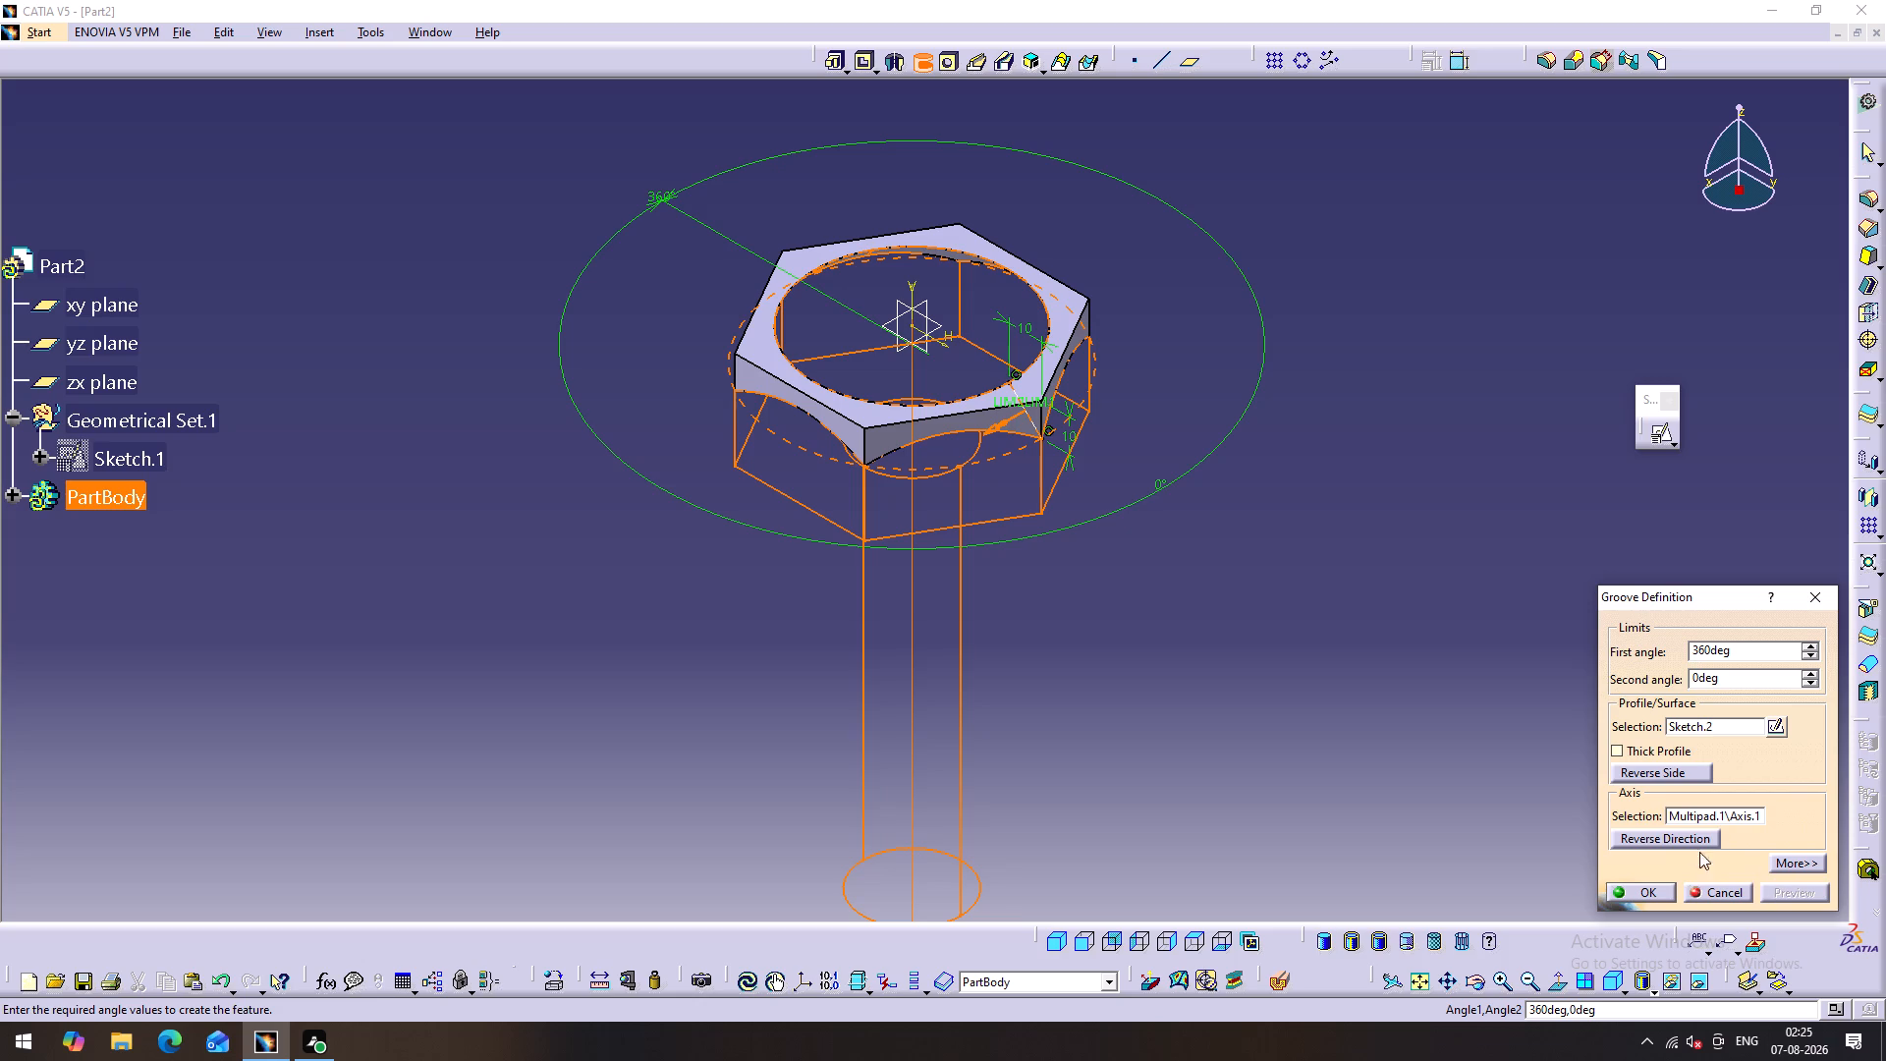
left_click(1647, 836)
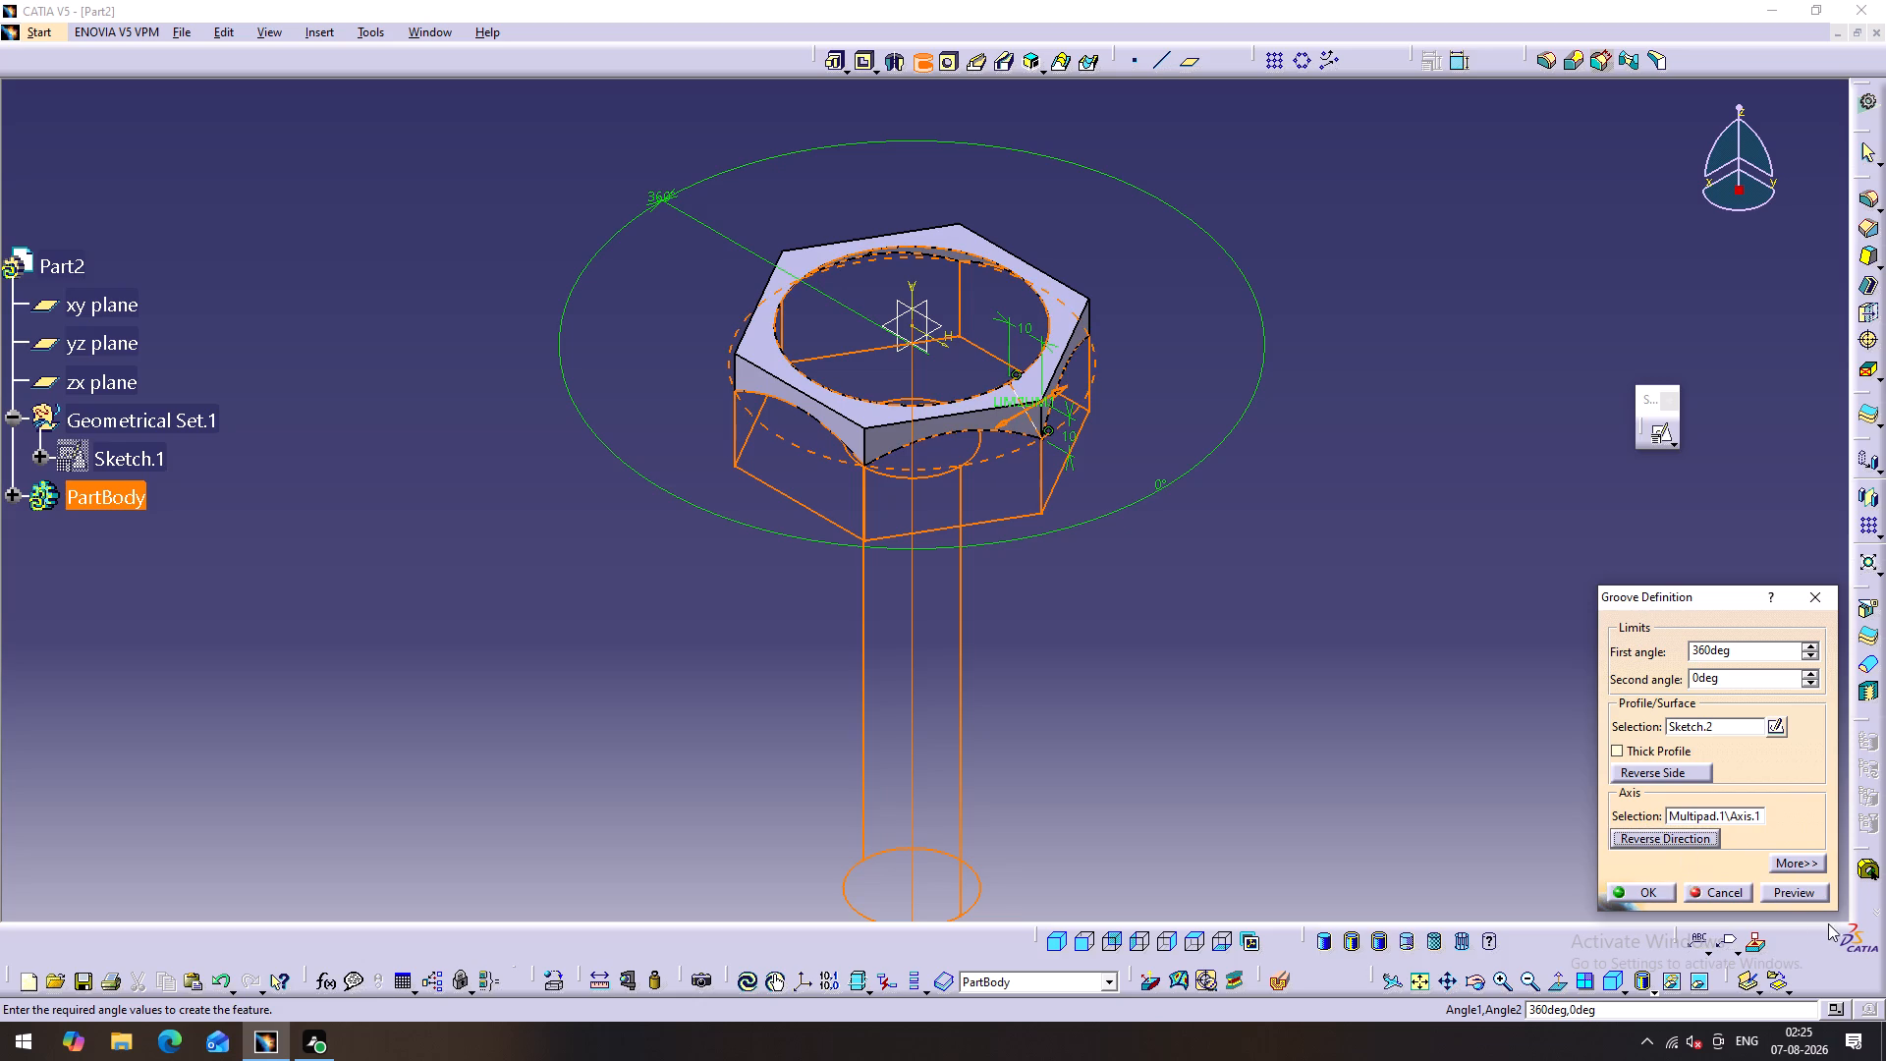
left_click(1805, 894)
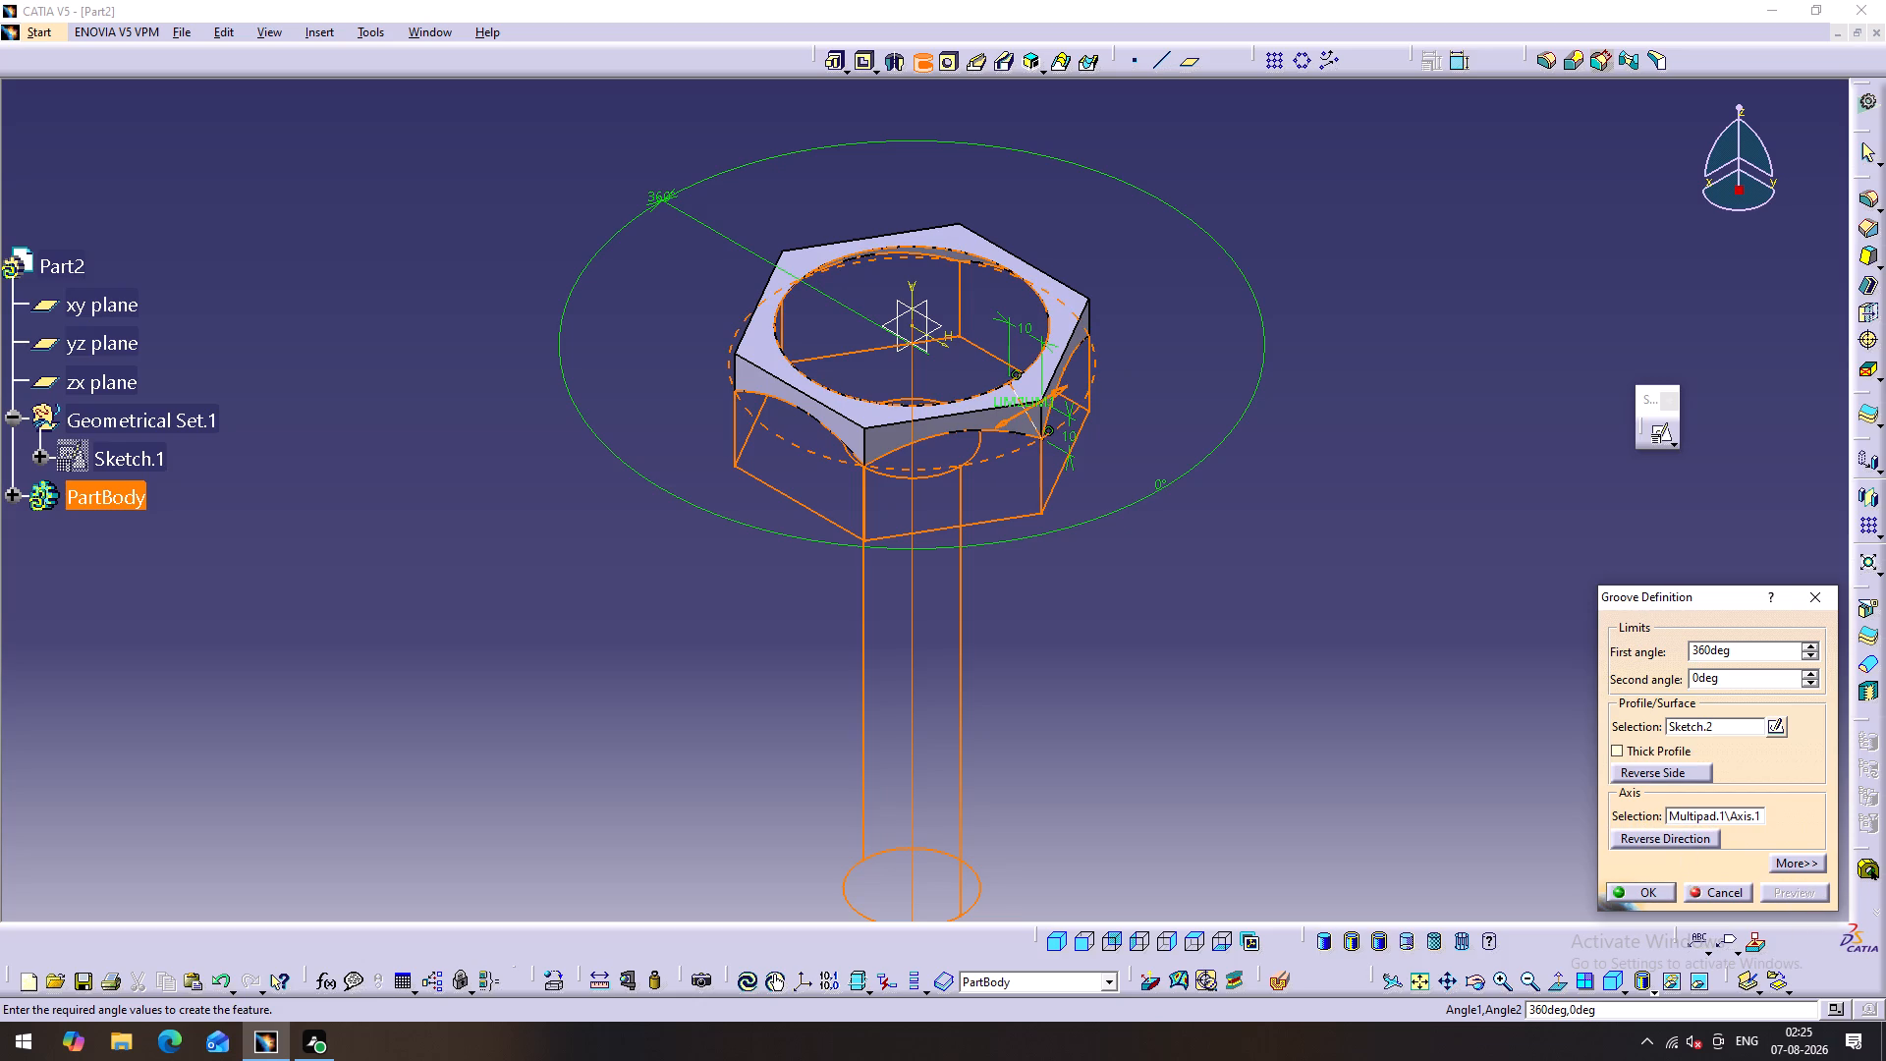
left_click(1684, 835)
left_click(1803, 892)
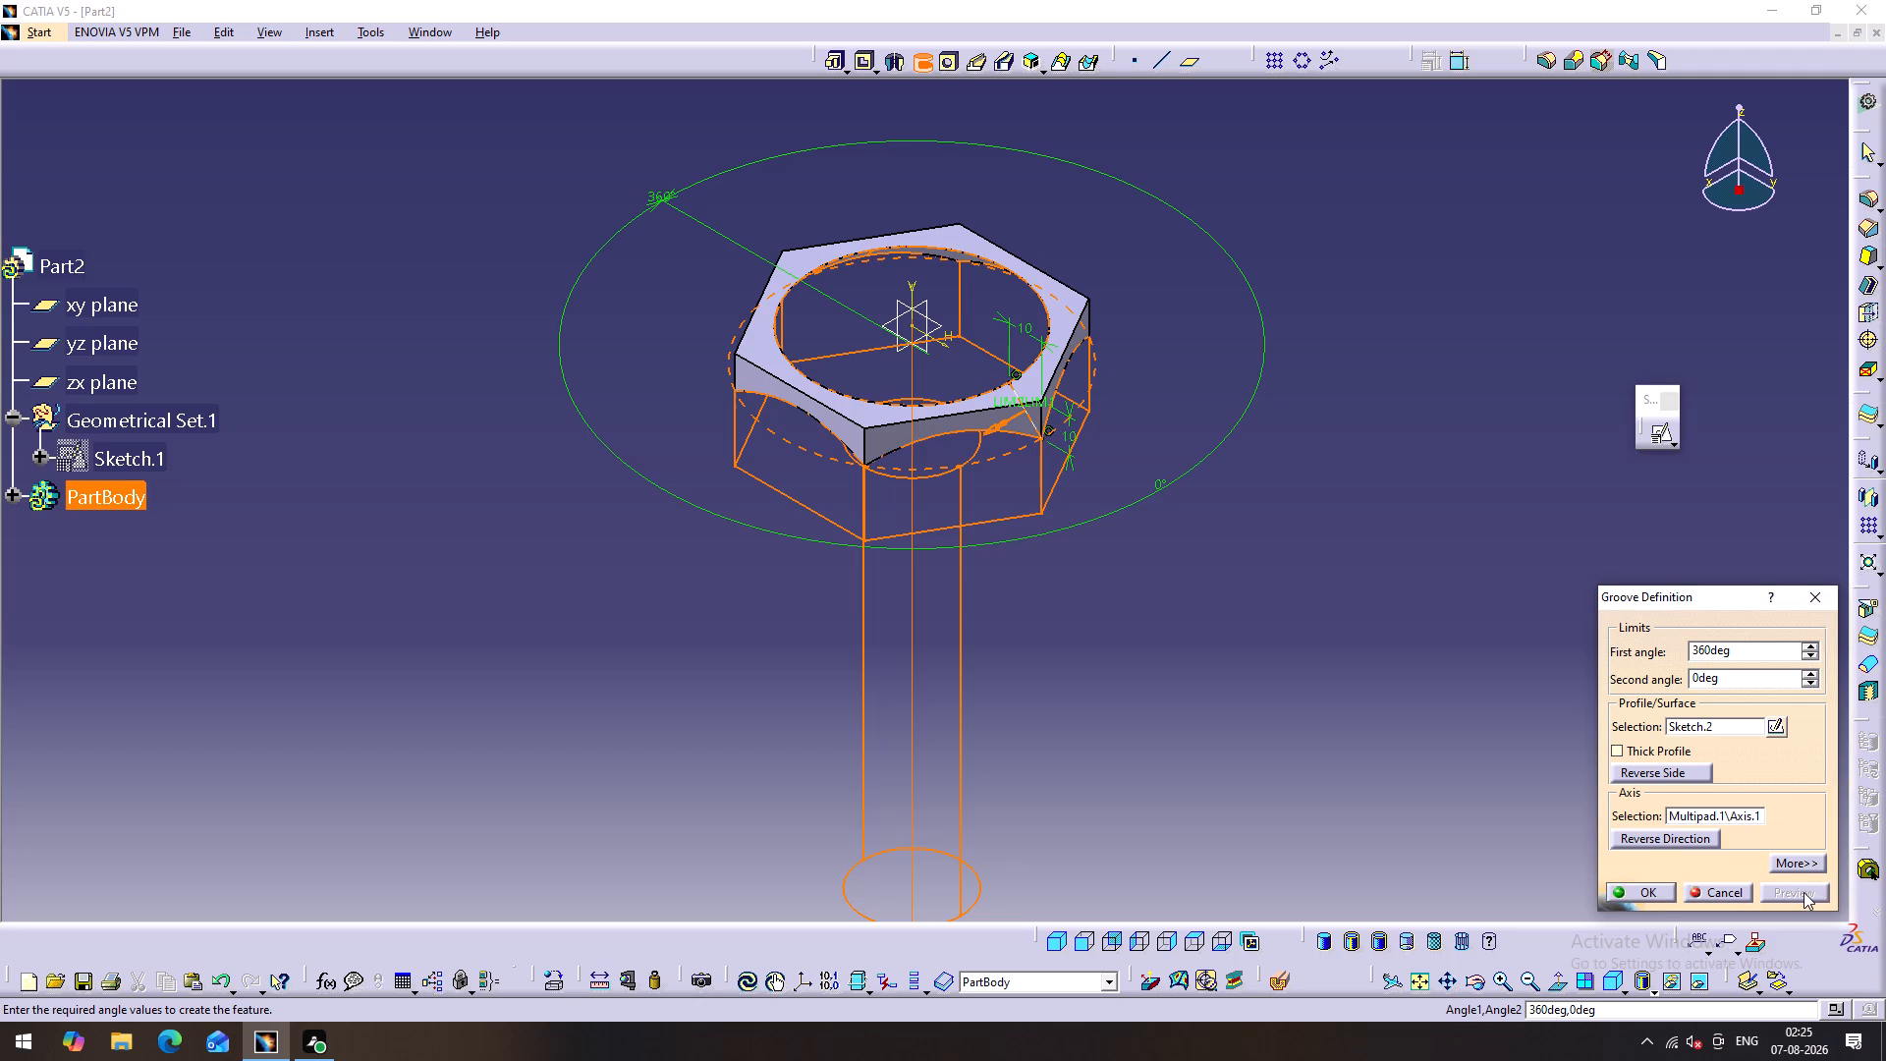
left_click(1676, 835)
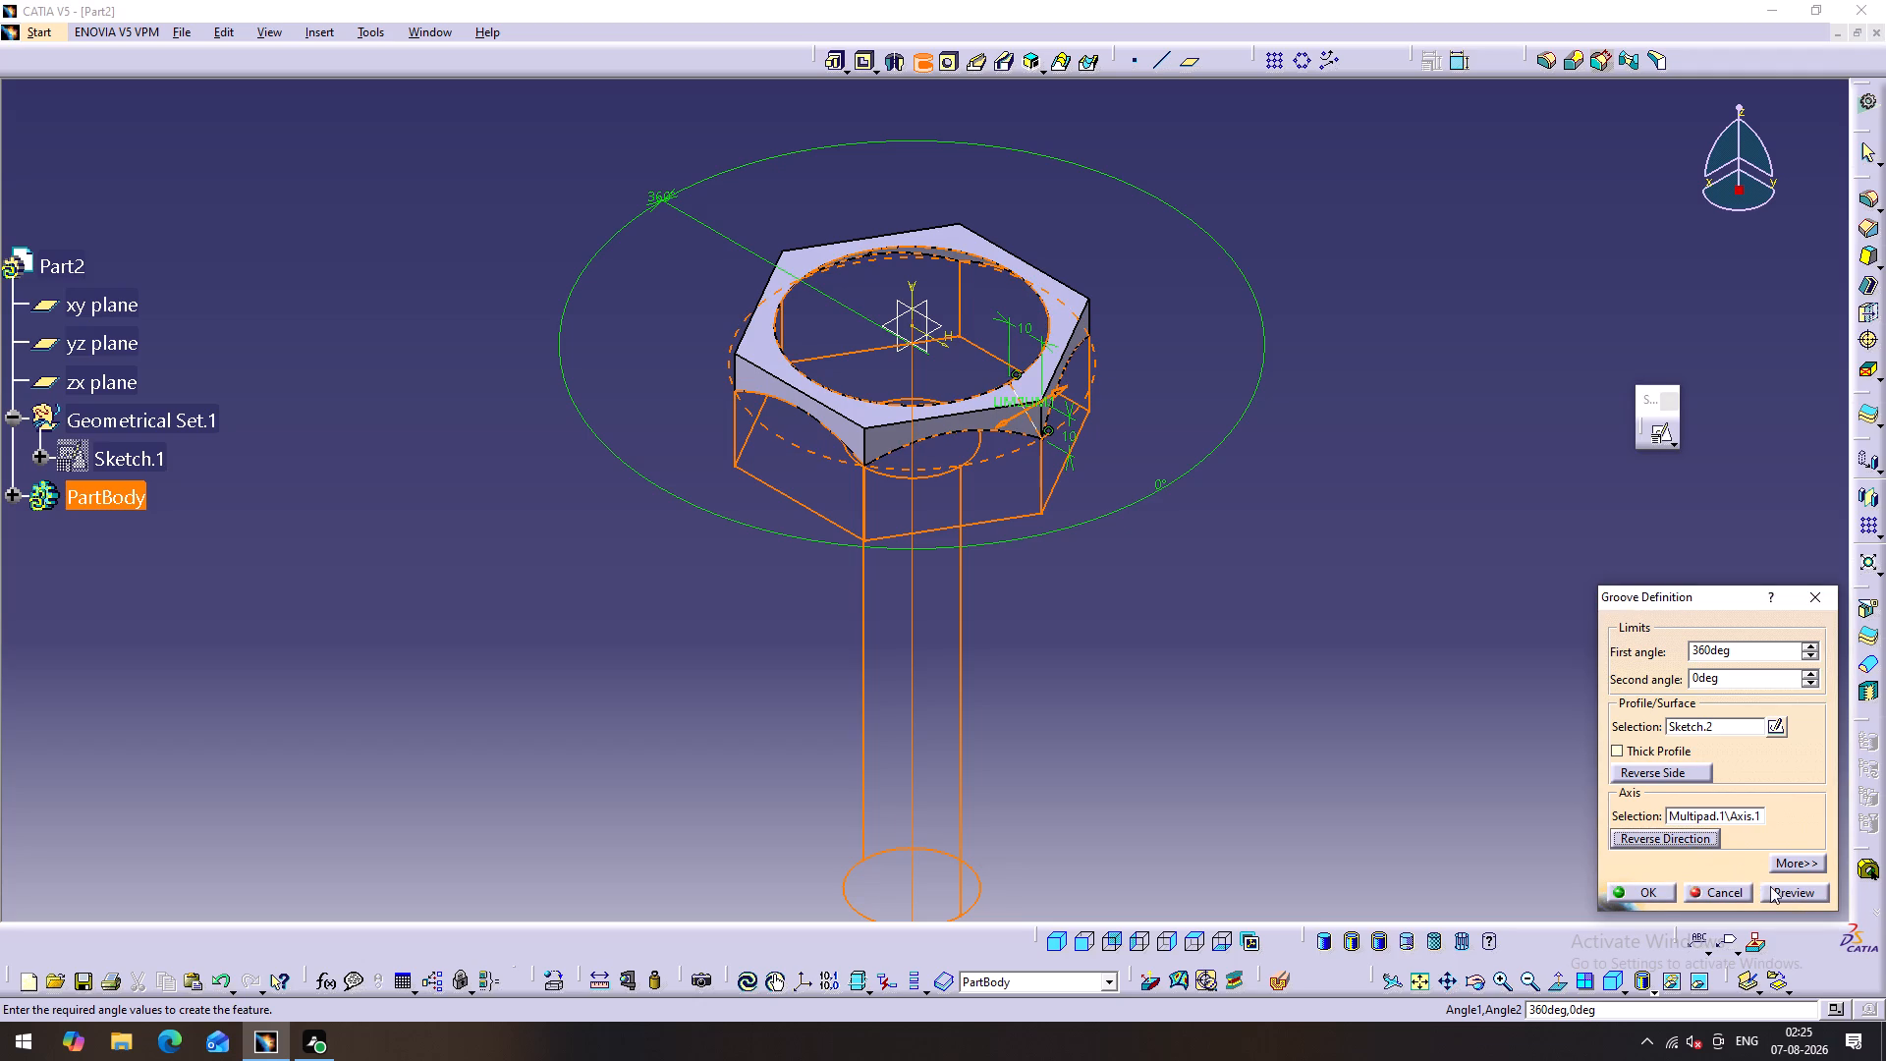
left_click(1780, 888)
Reverse the groove's cutting side so it trims the hexagonal head's outer corners, and preview the cut.
left_click(1660, 773)
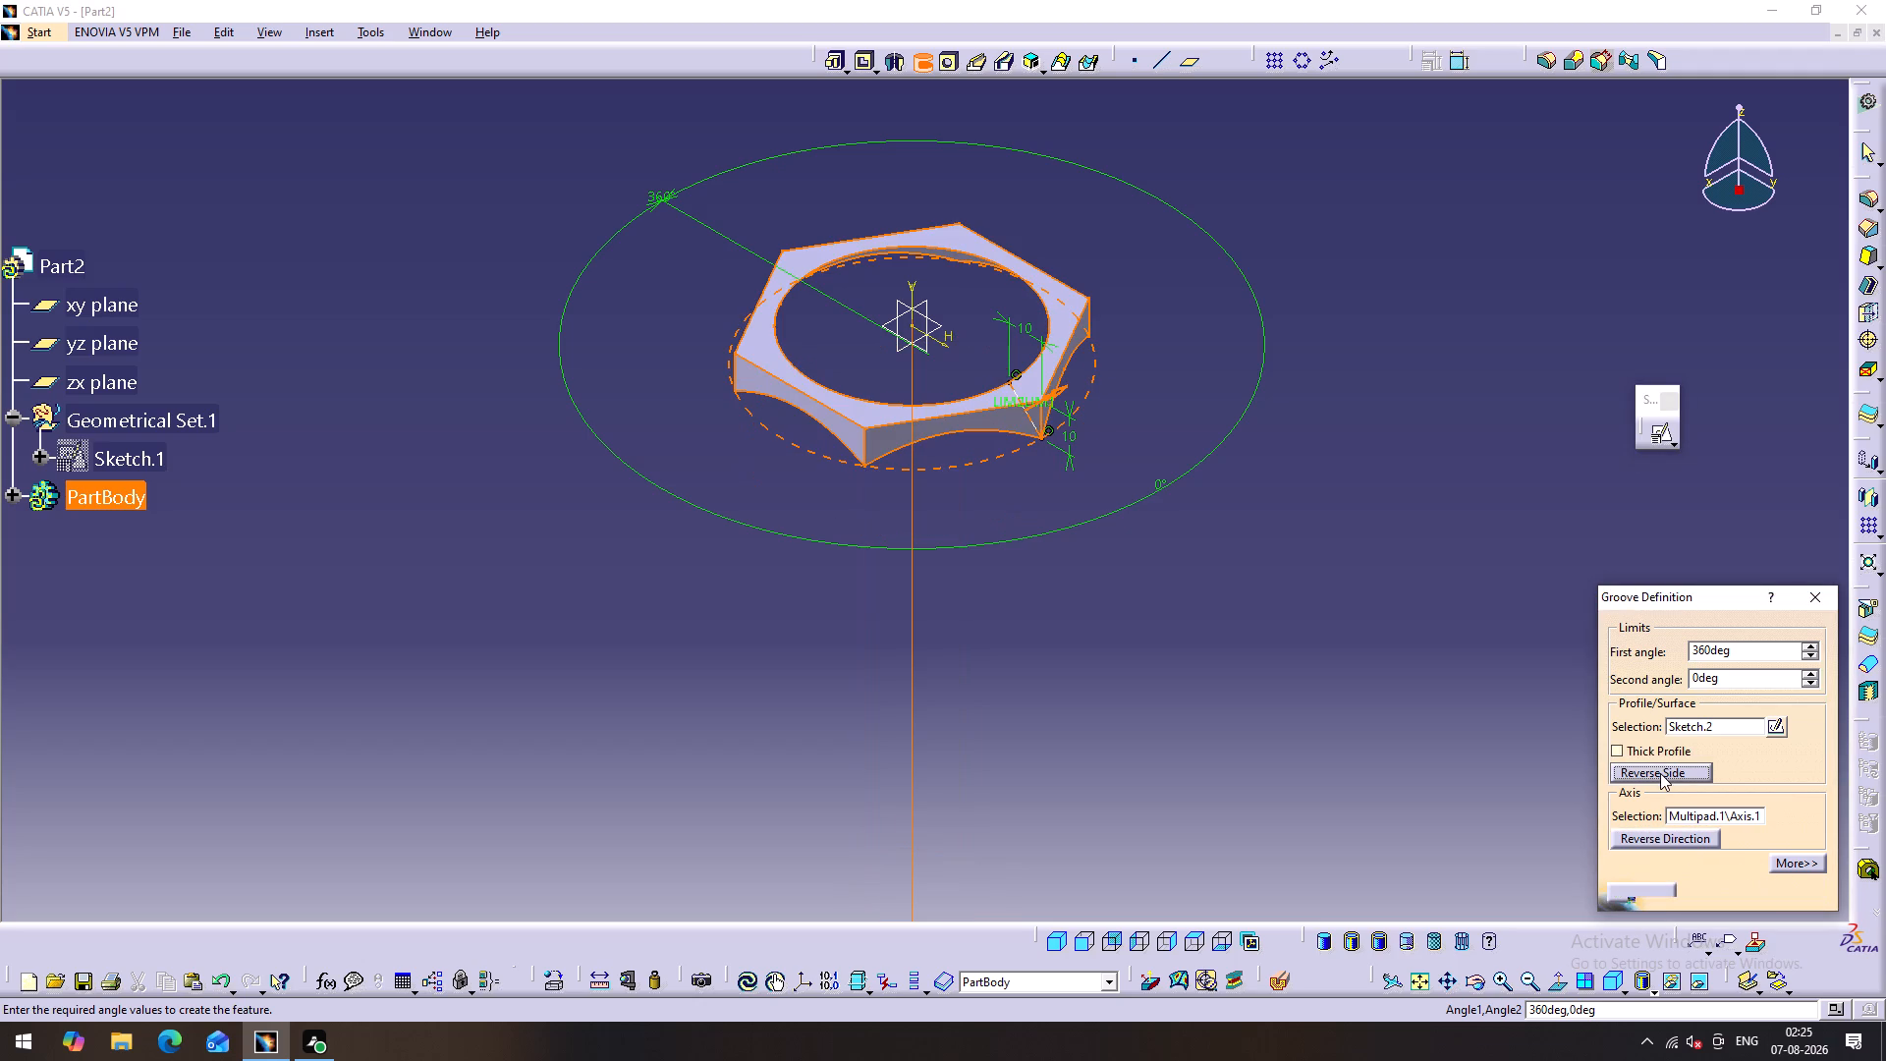
left_click(1798, 893)
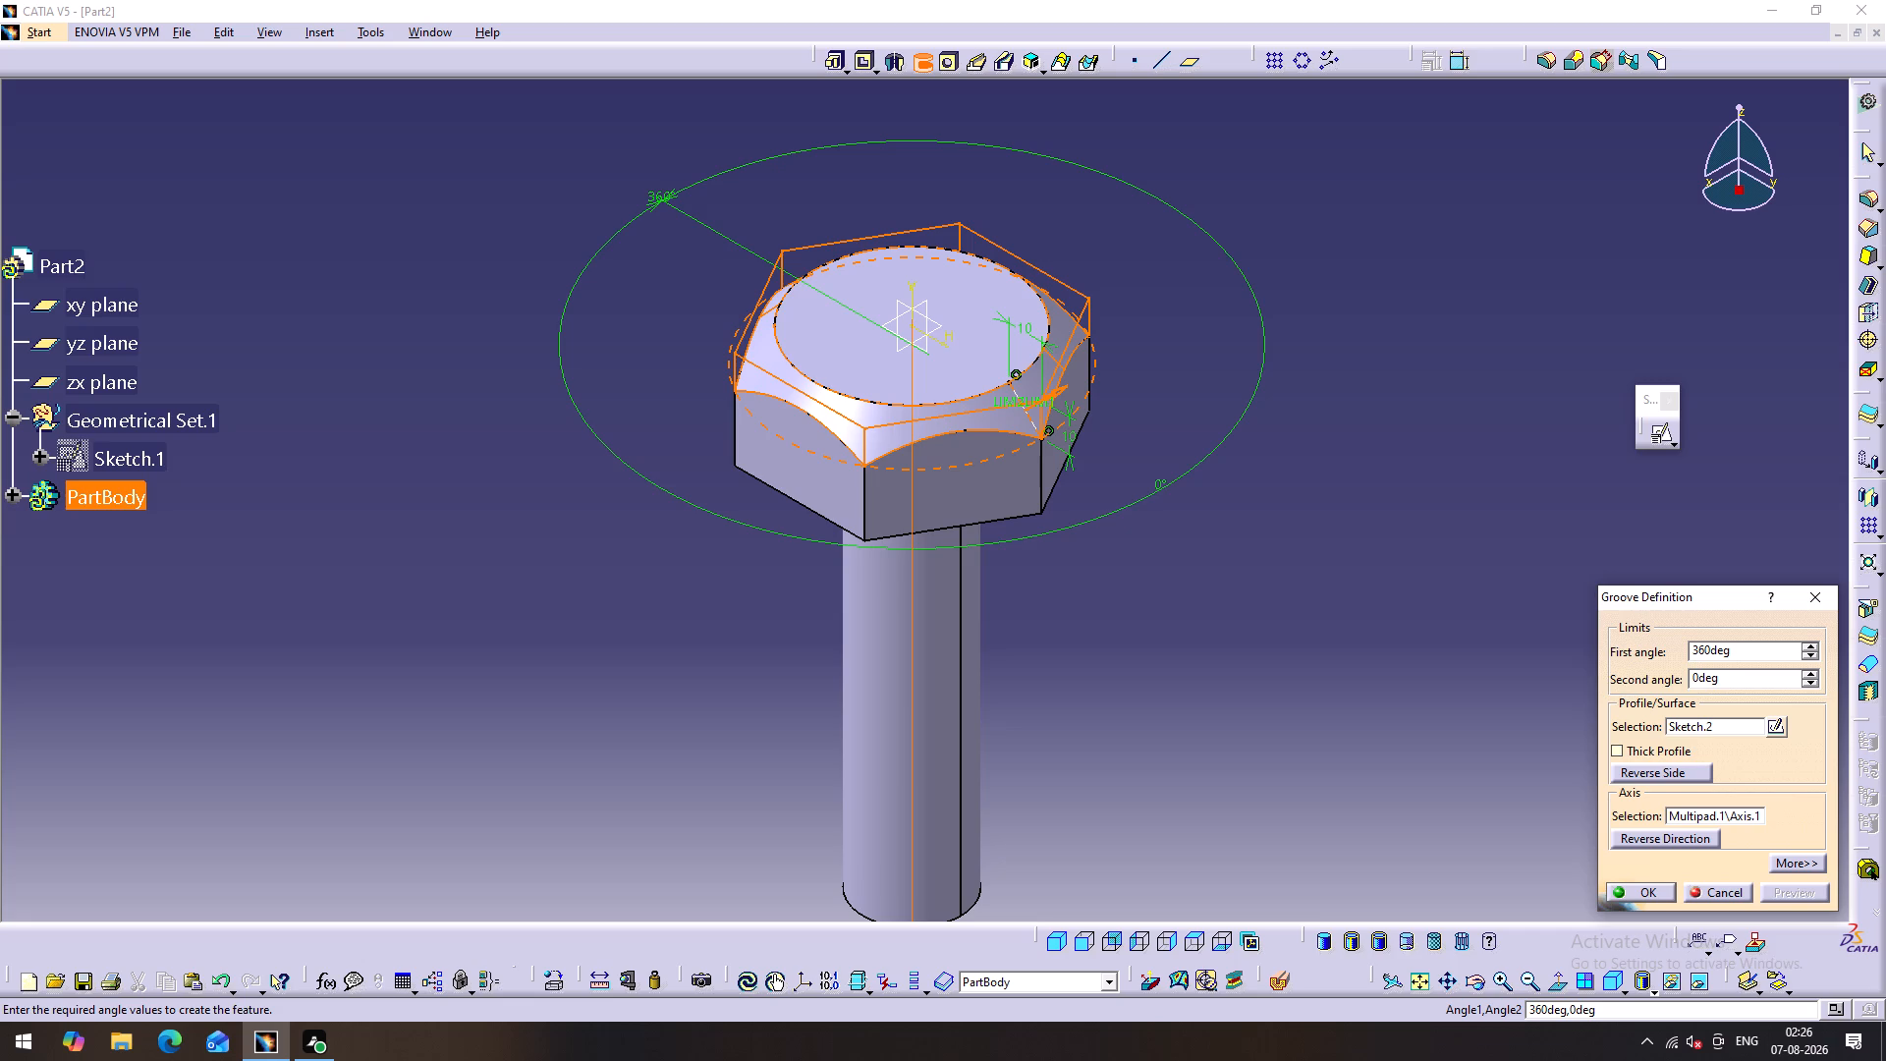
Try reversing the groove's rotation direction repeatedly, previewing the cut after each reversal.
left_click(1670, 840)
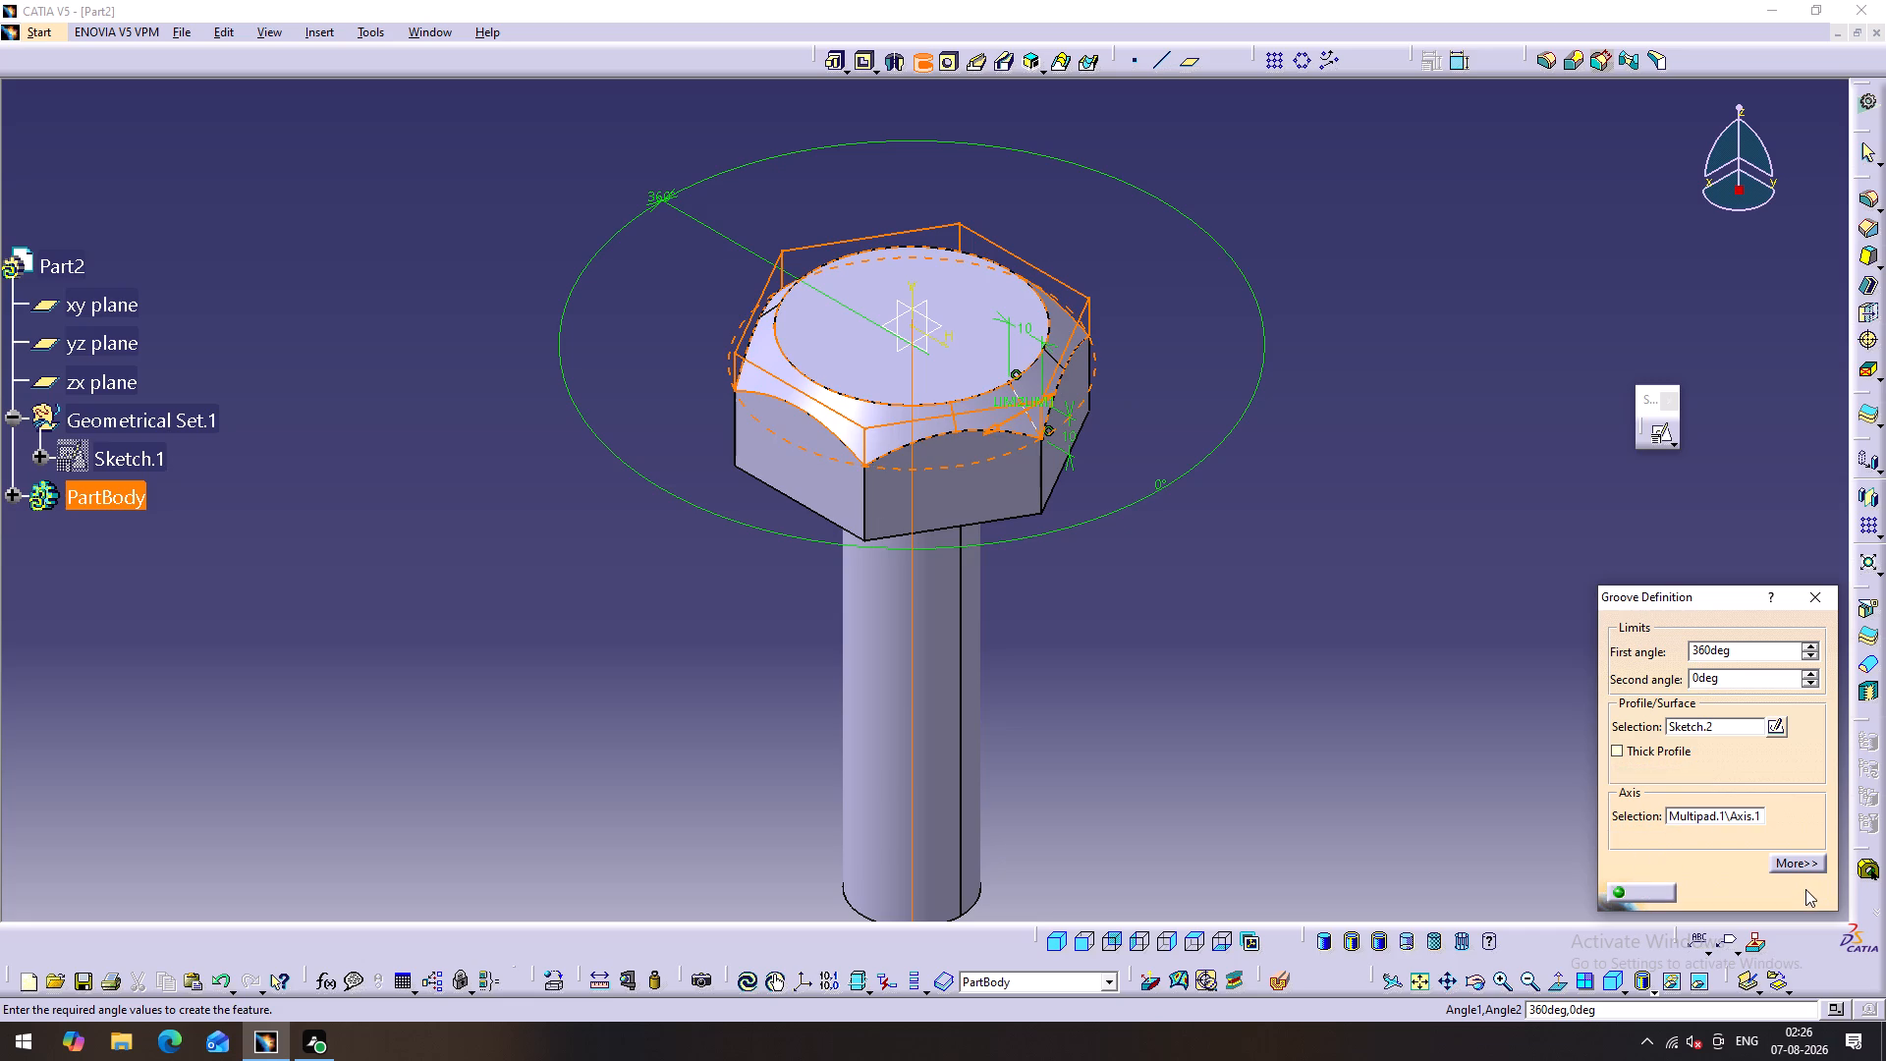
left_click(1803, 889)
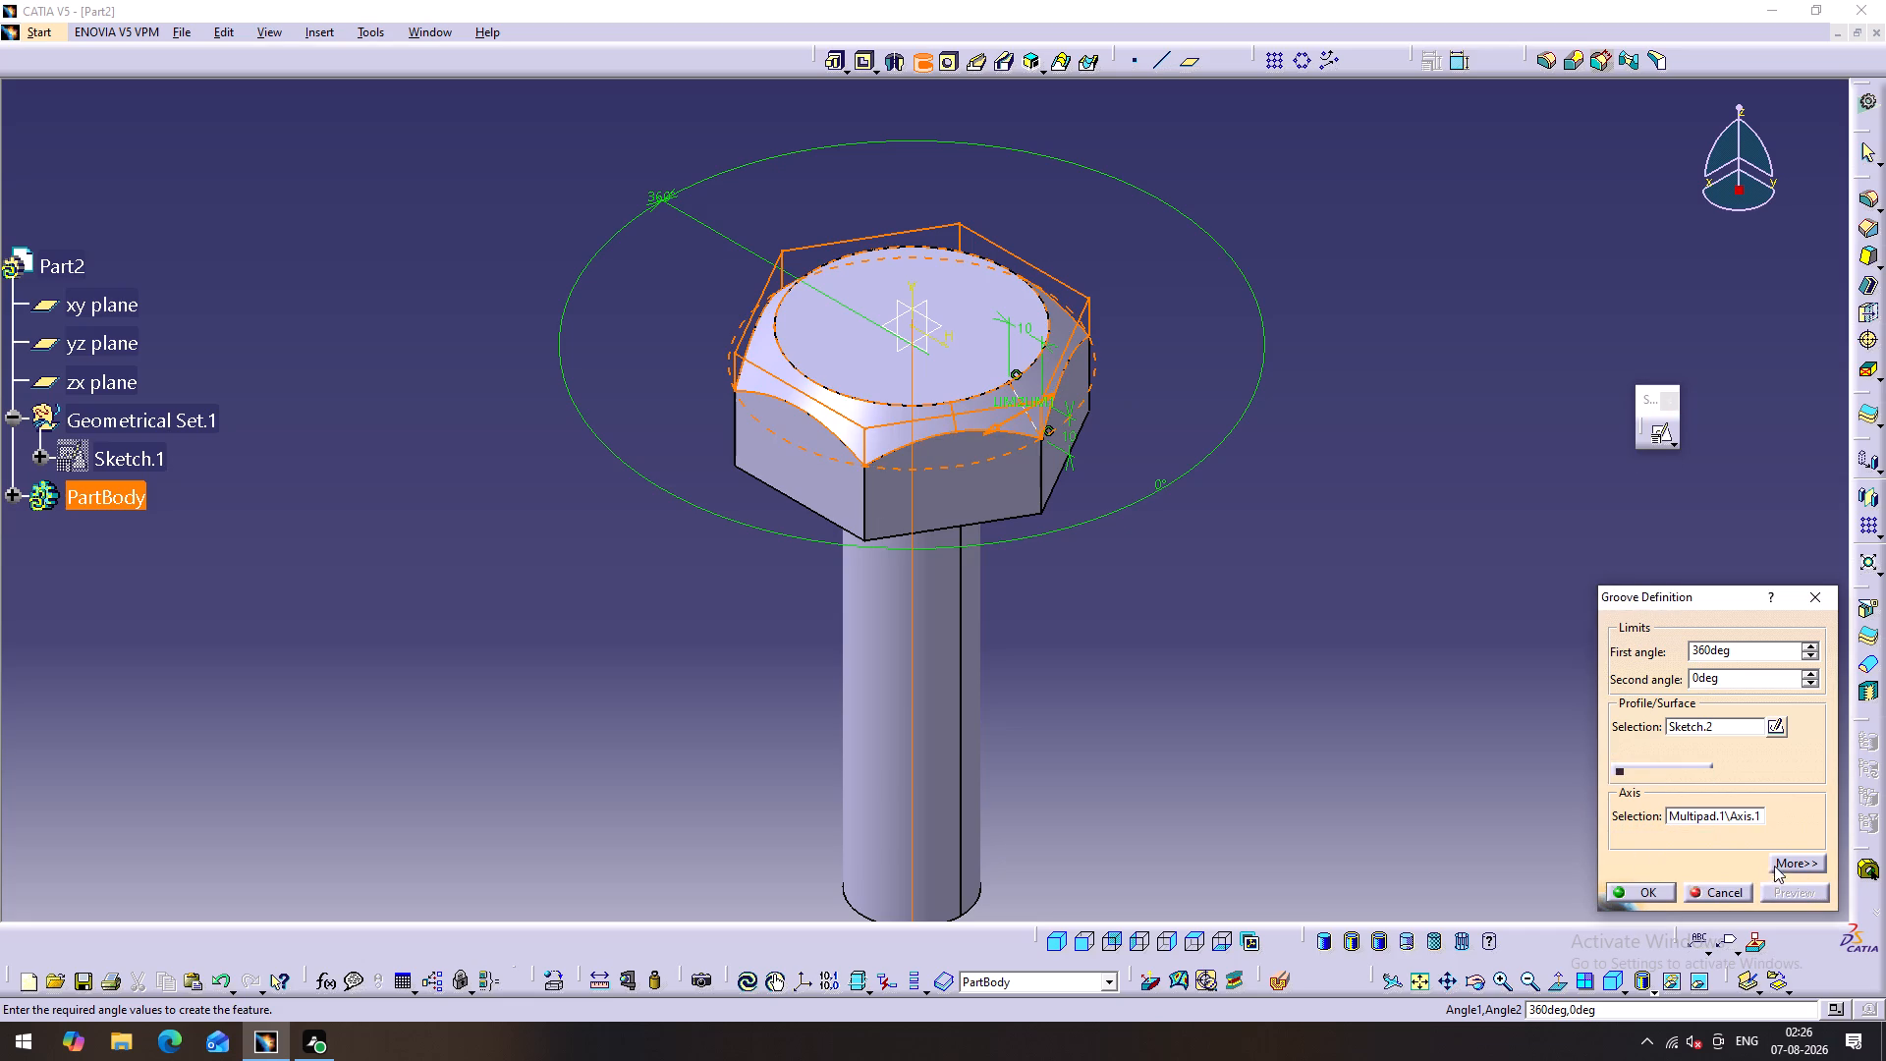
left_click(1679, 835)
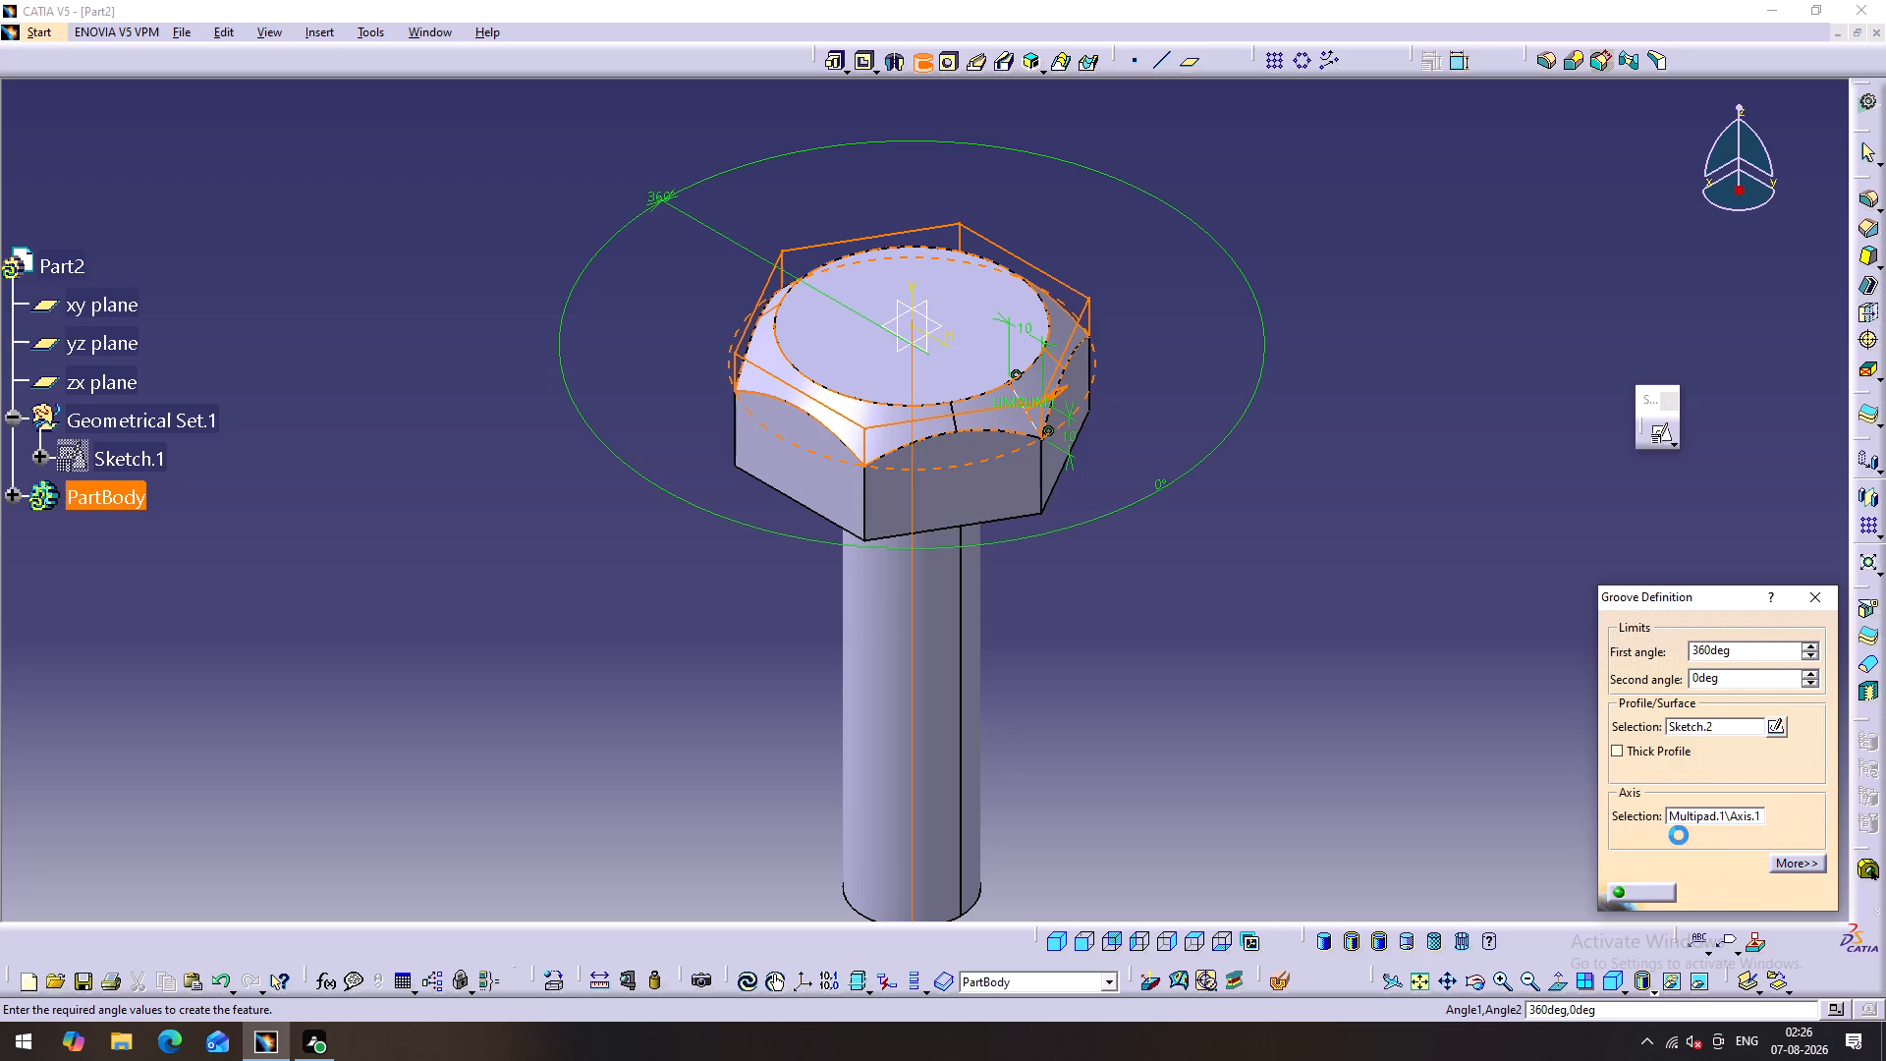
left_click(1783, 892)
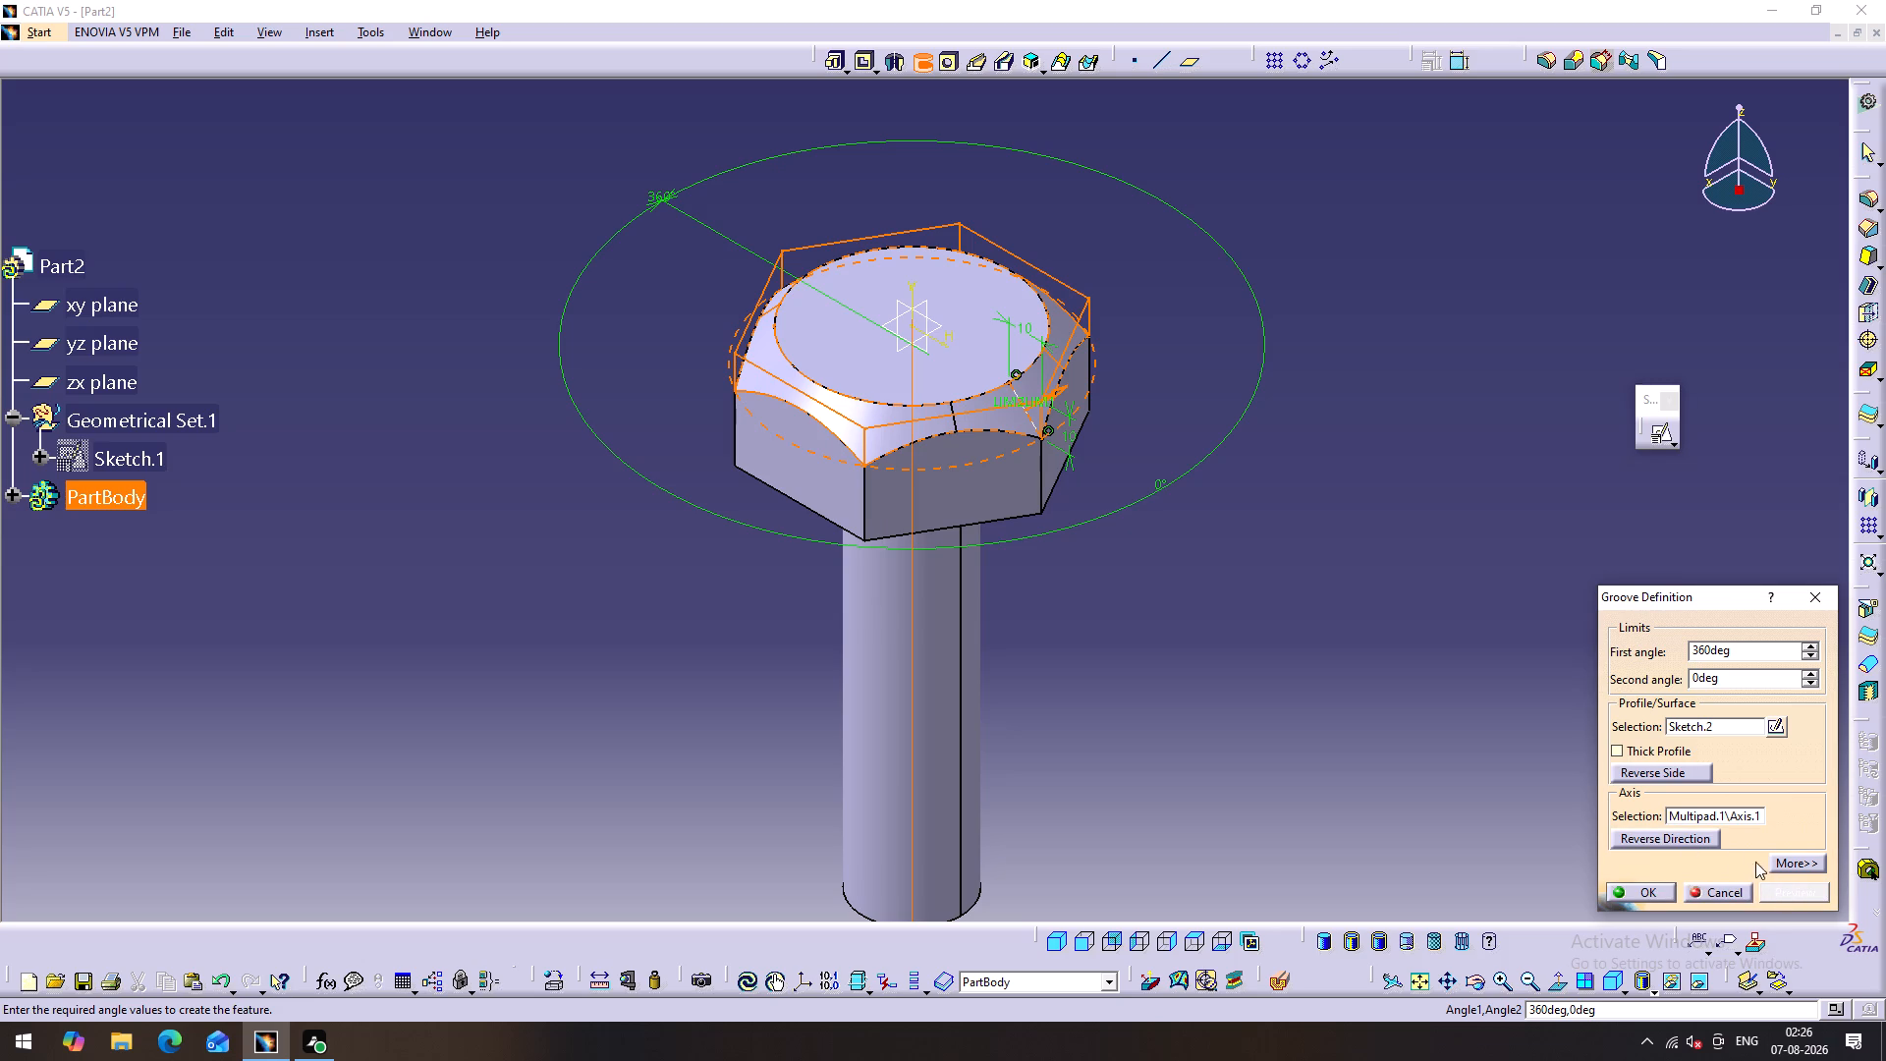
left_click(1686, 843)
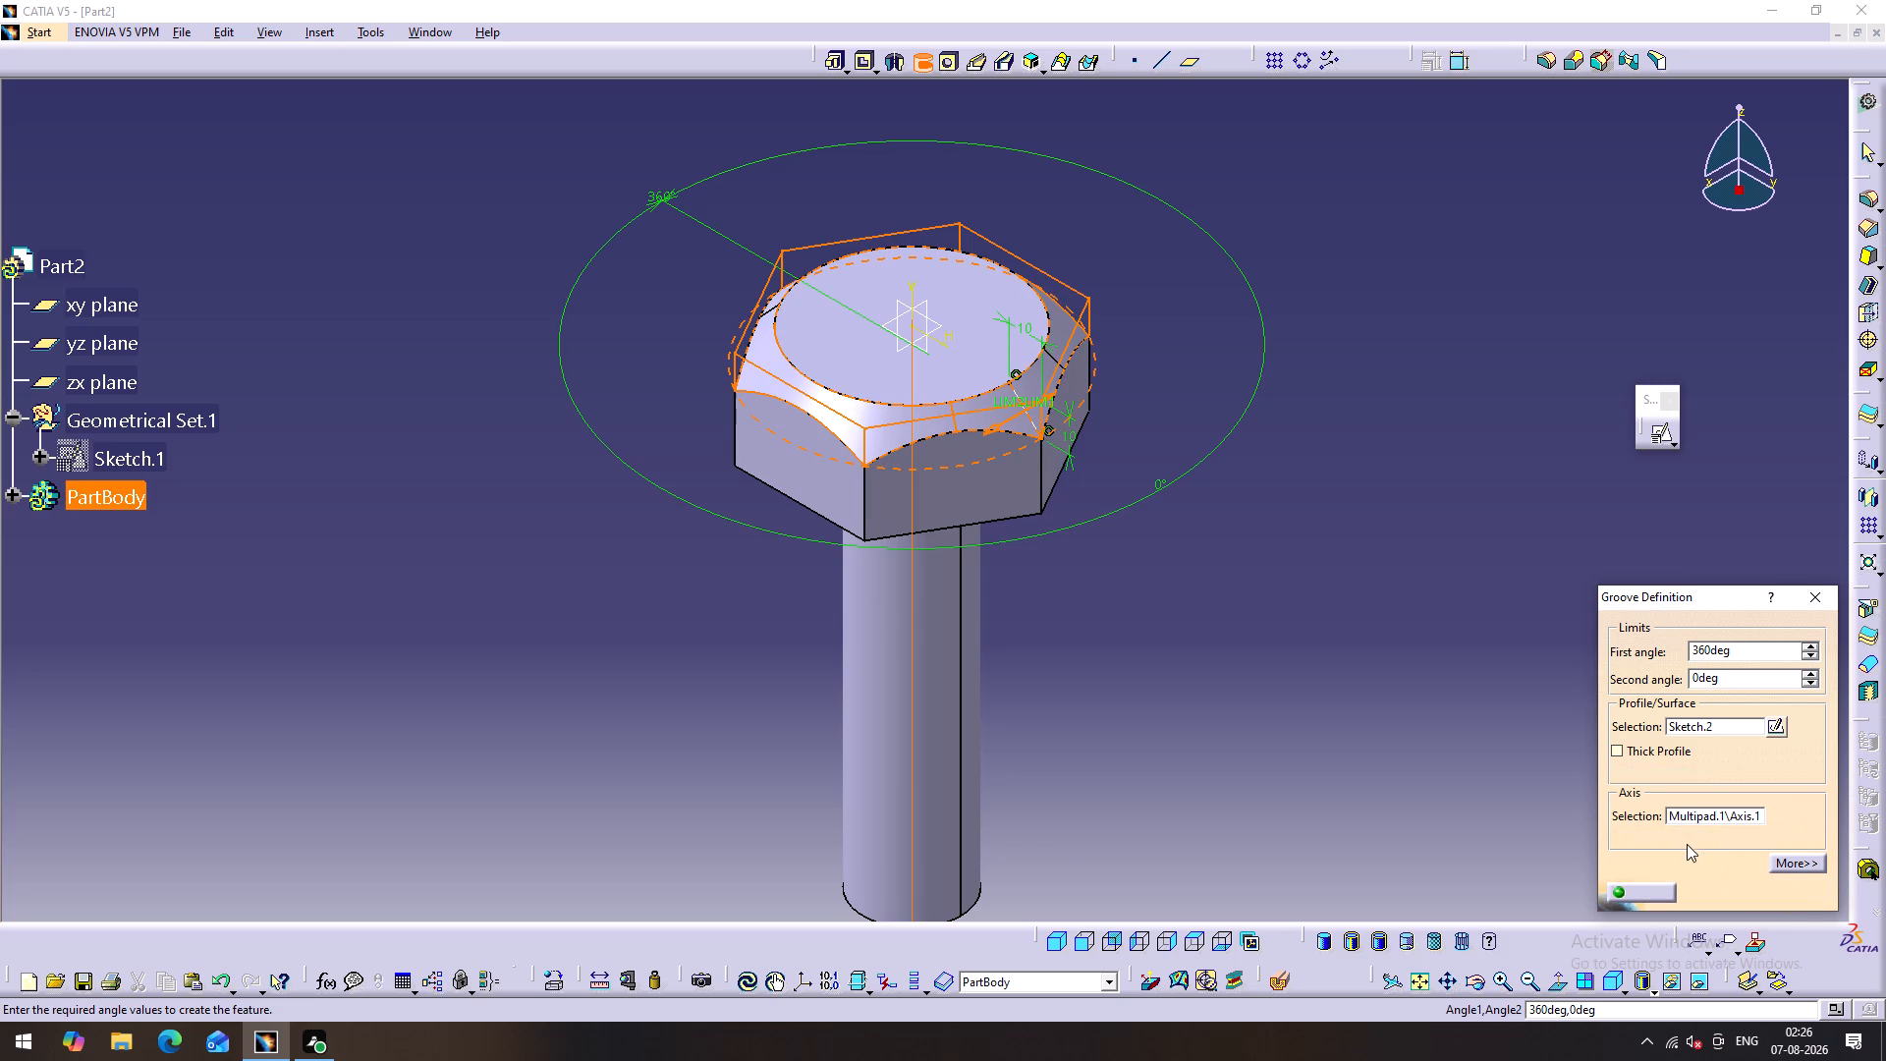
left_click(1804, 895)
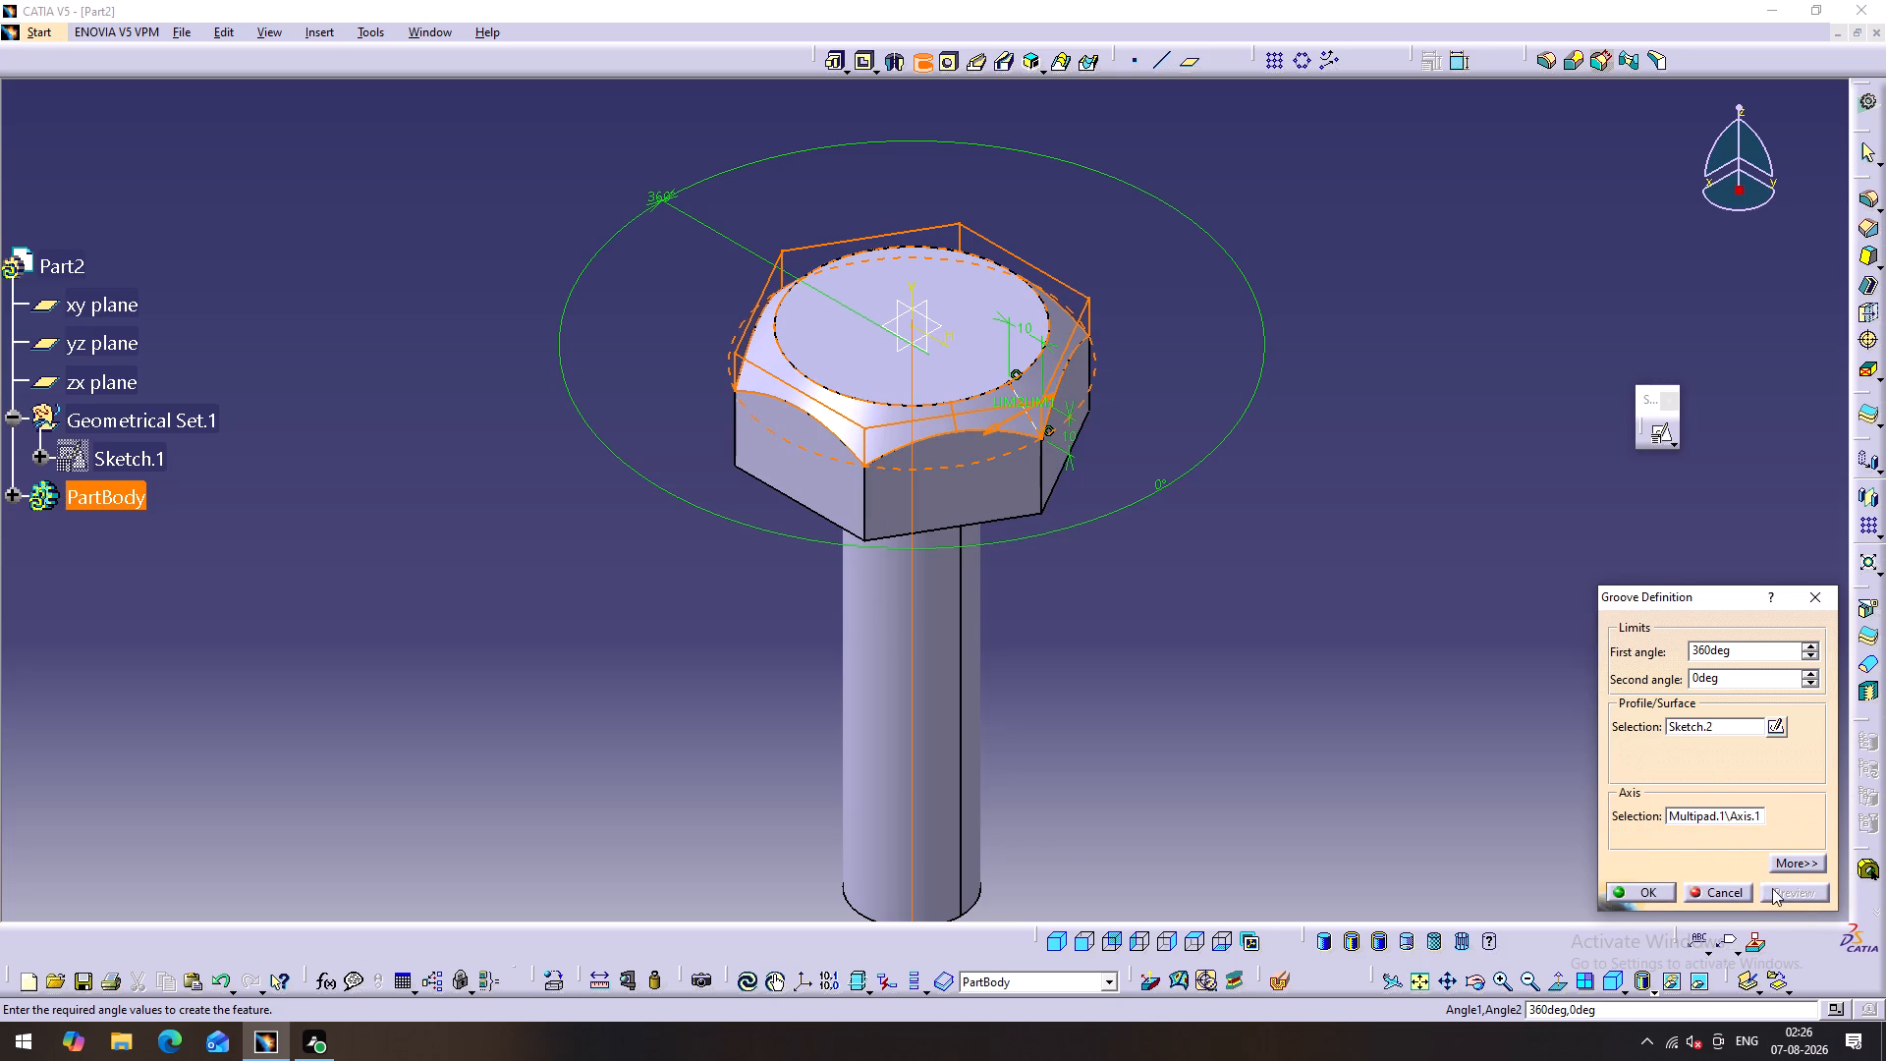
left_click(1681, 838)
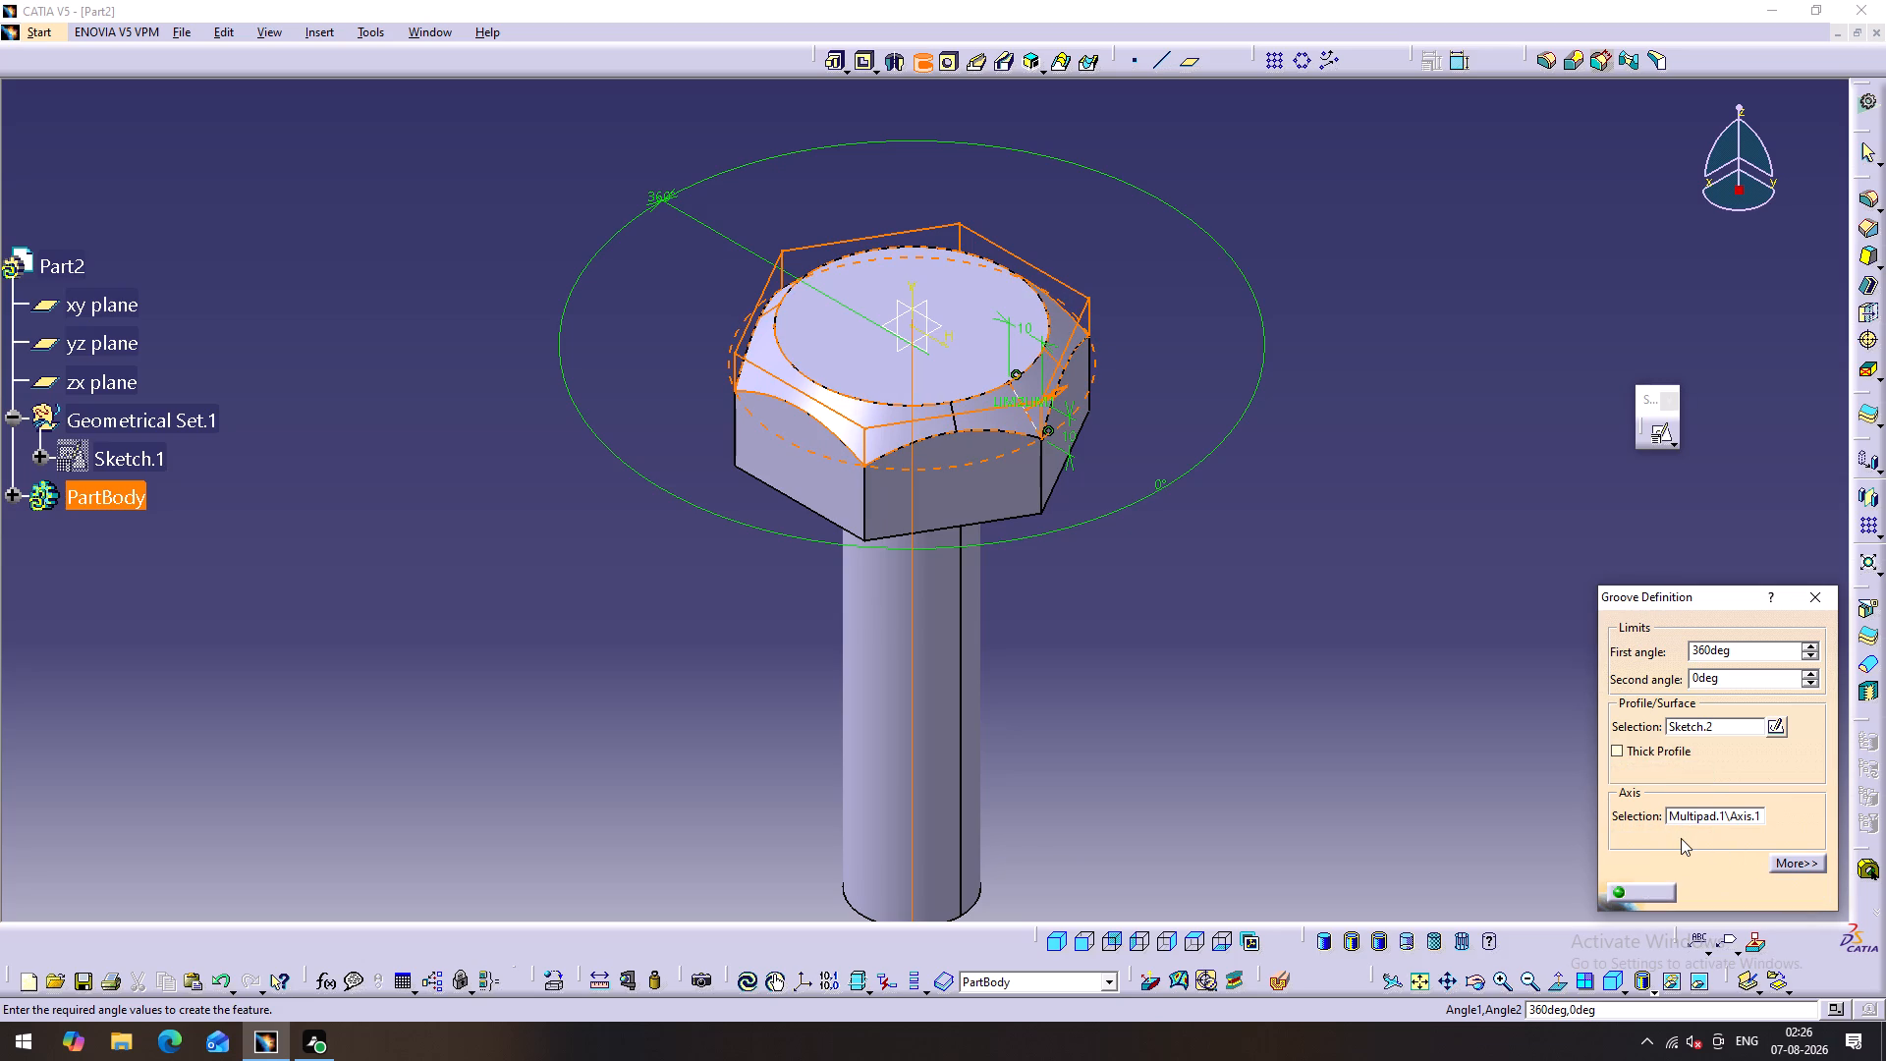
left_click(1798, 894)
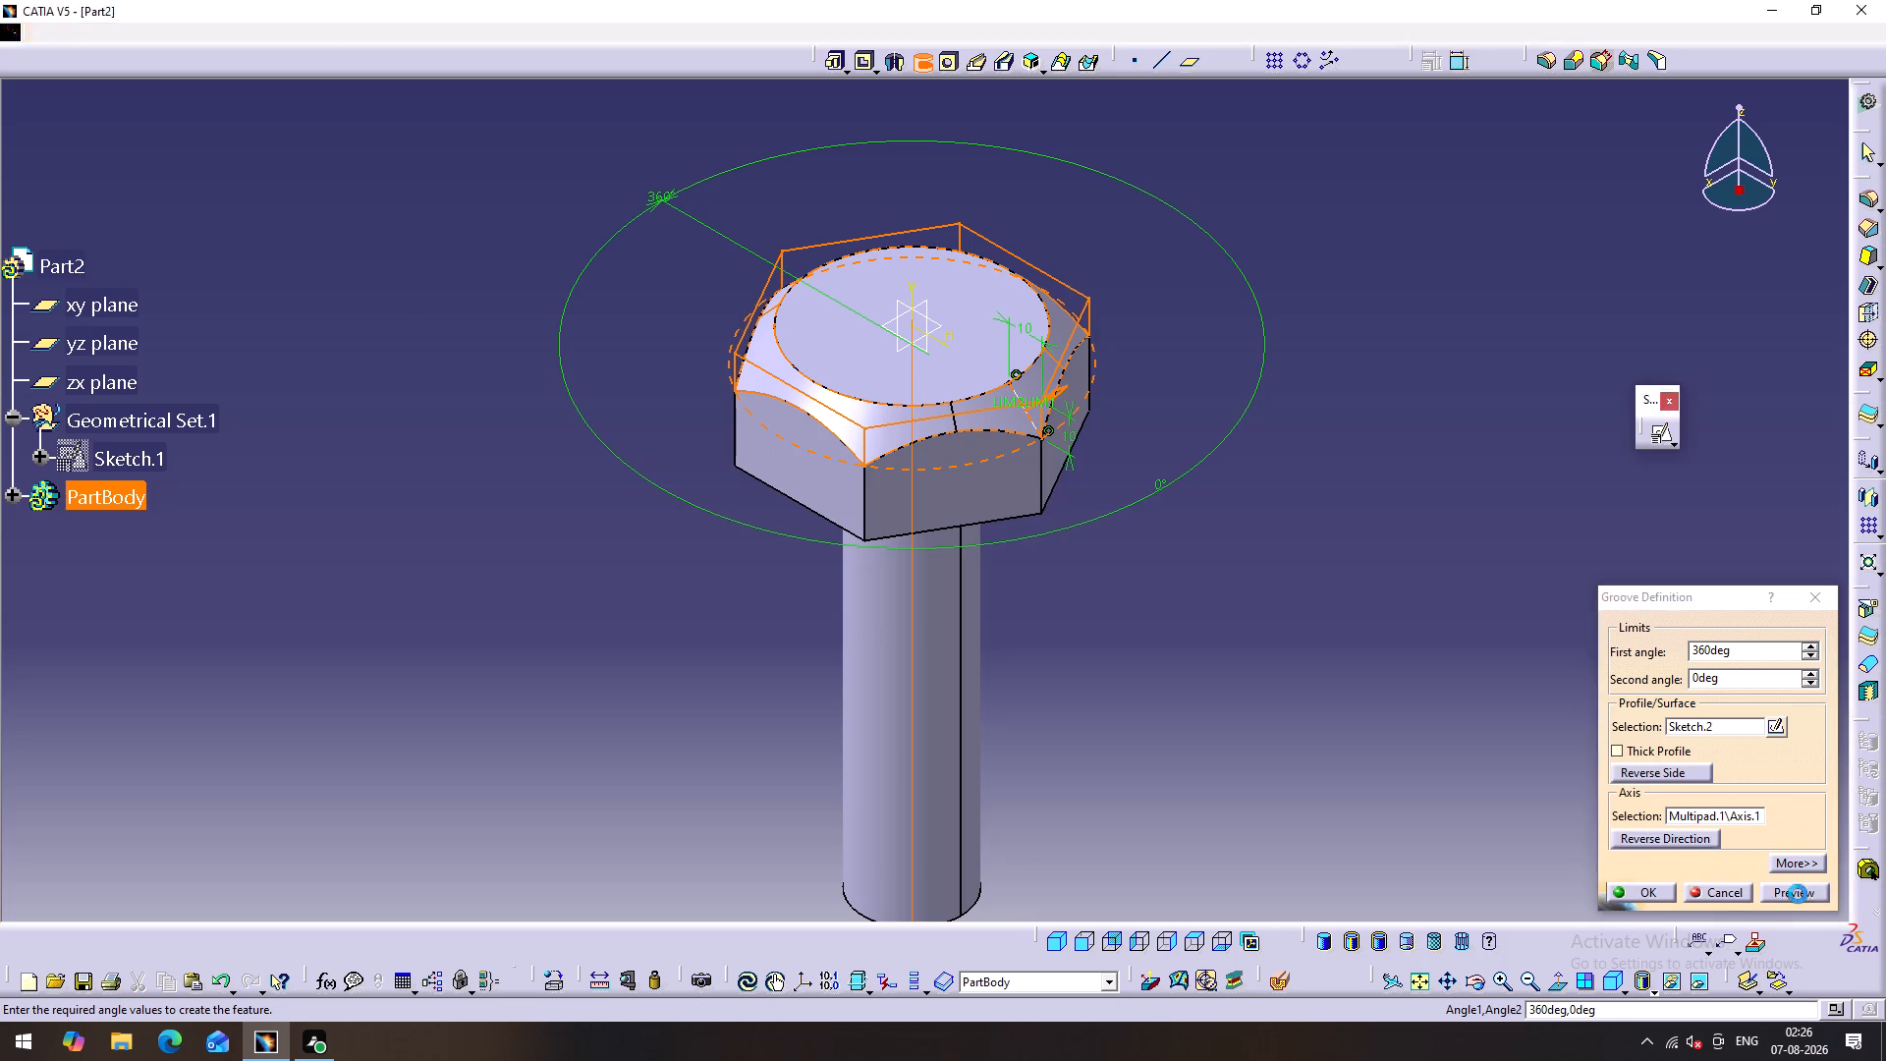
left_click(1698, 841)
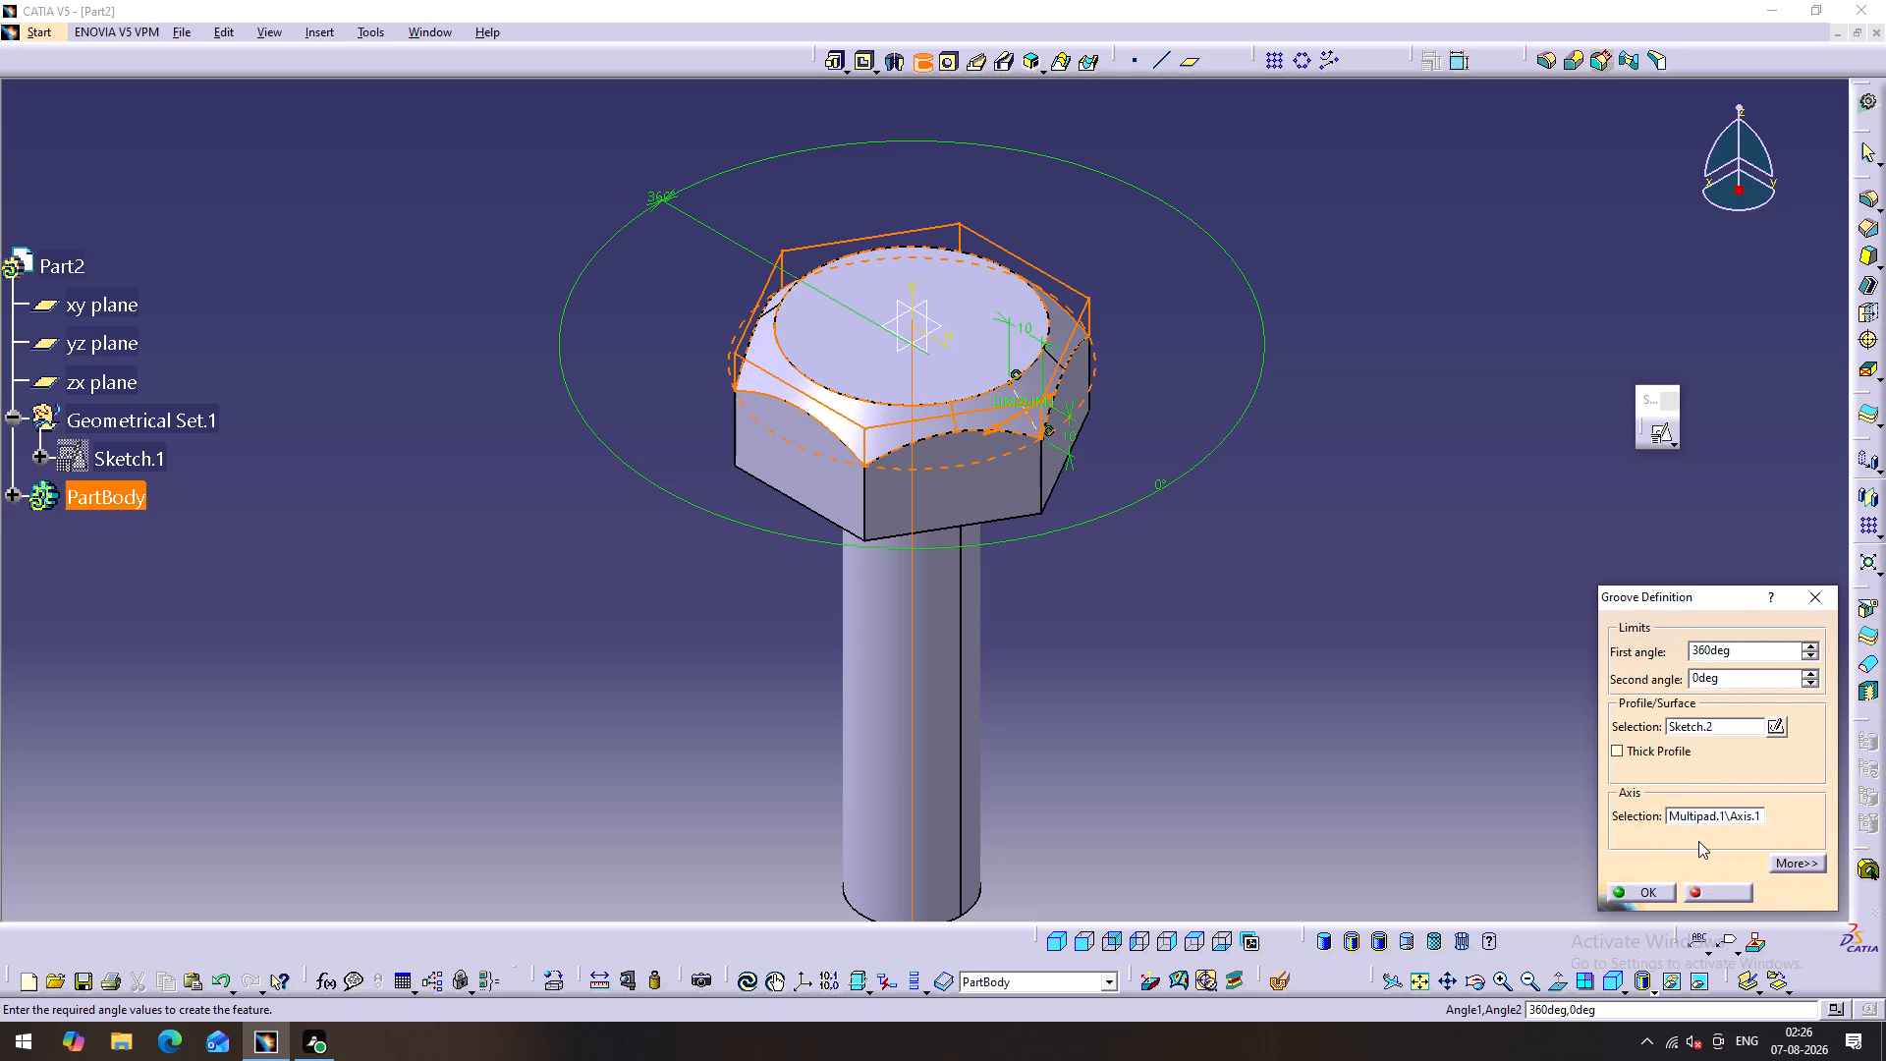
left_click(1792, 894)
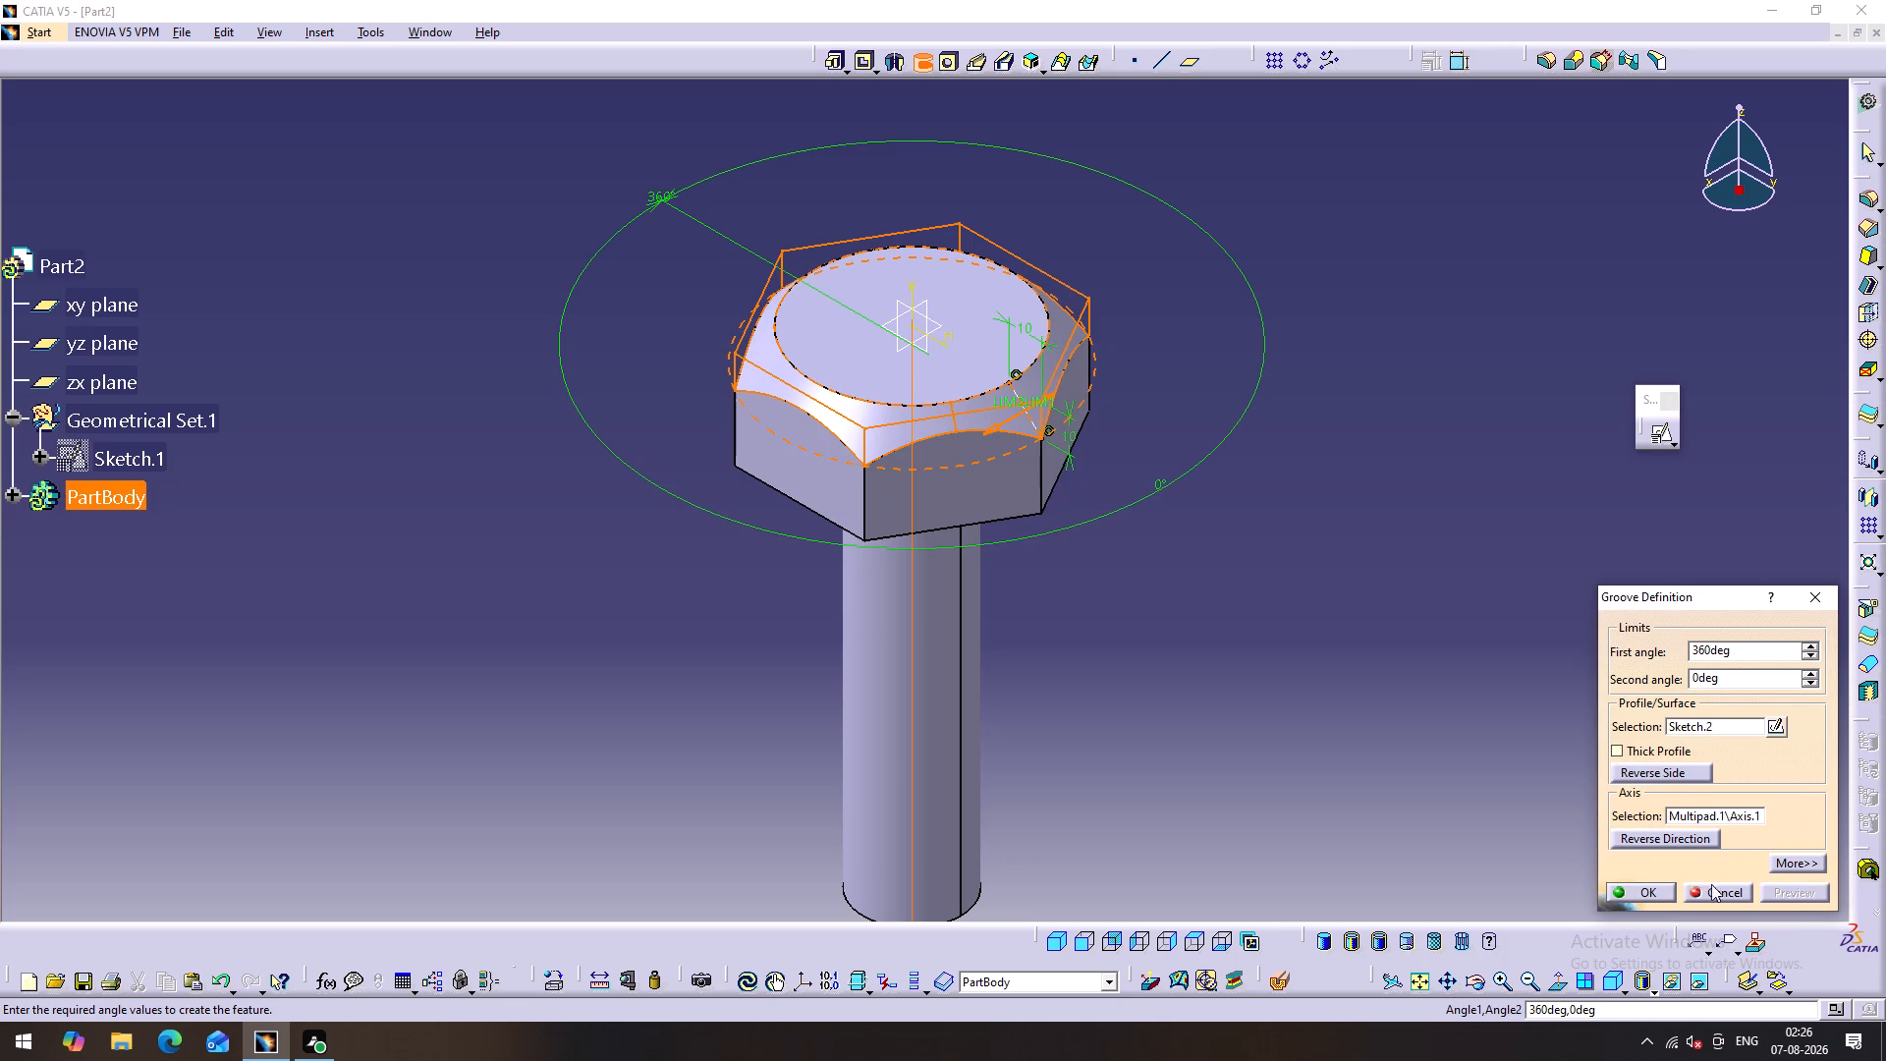
Accept the 360-degree groove about the shank axis and clear the selection.
left_click(1650, 889)
left_click(1271, 704)
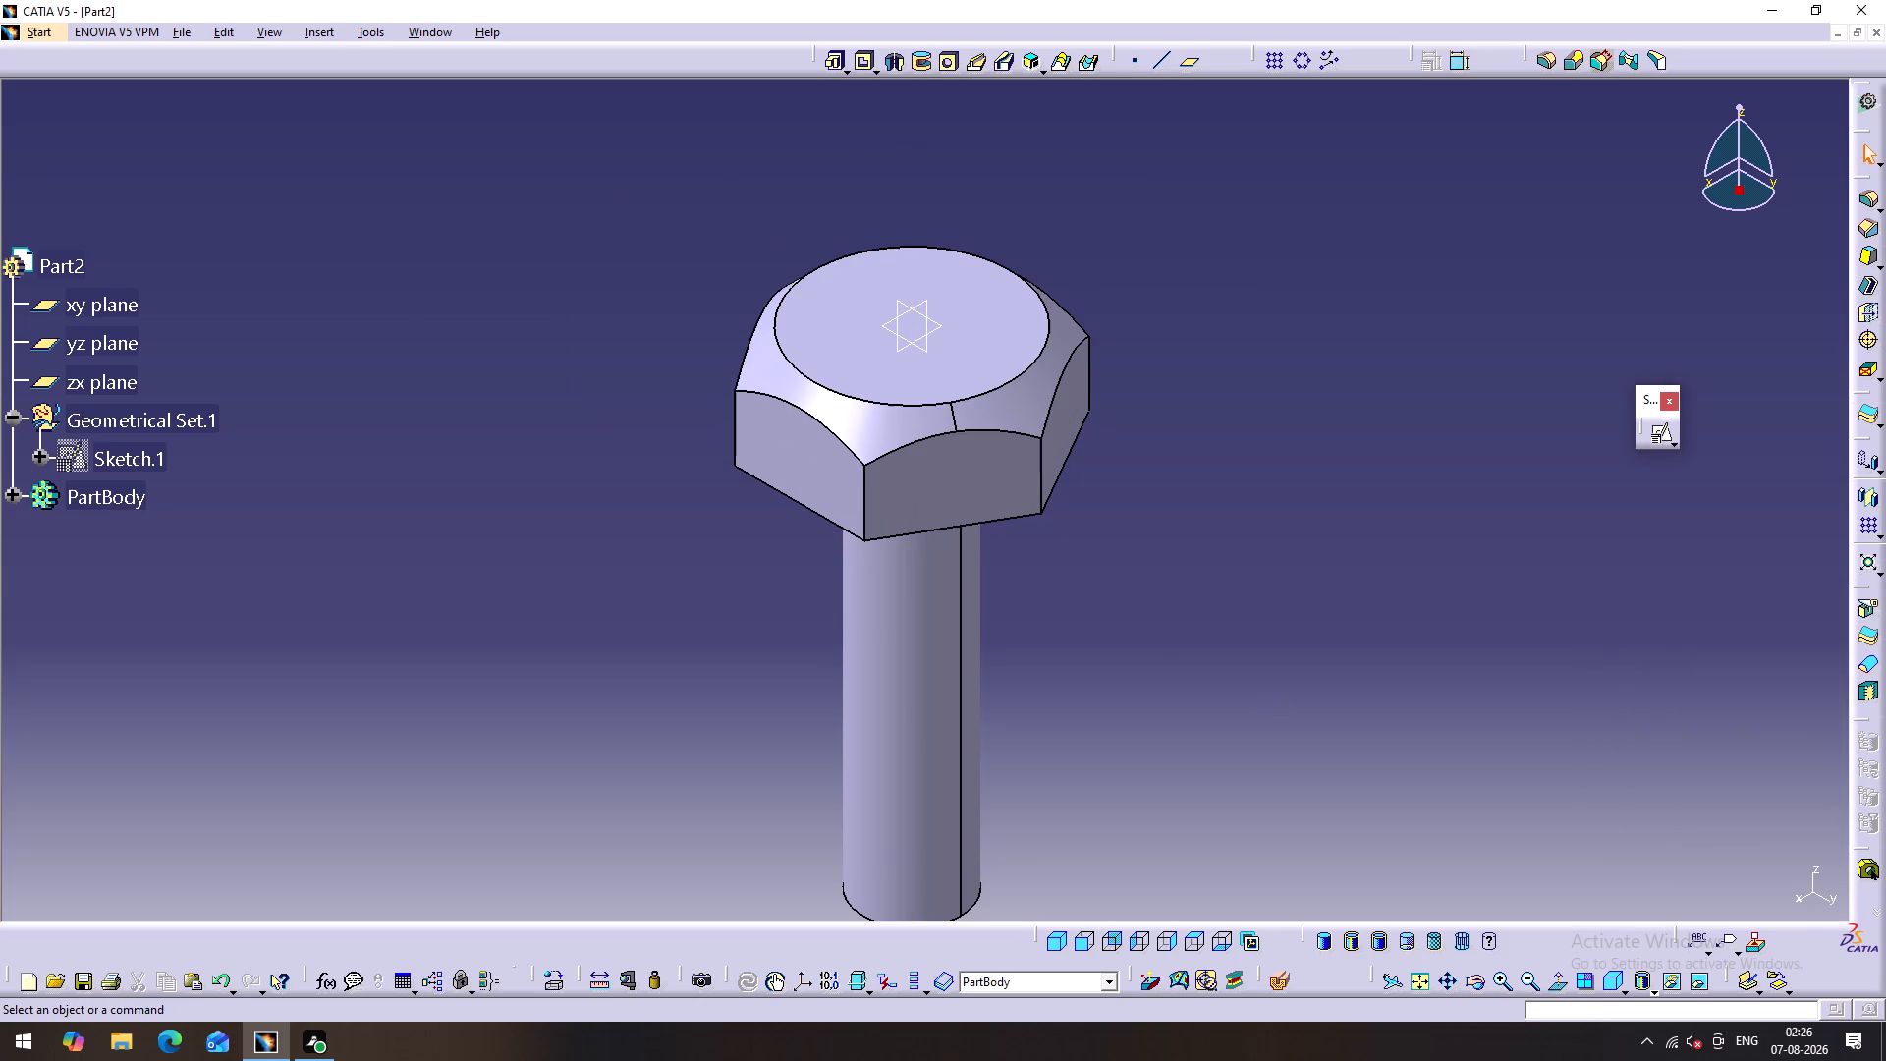
Examine the bolt's chamfered head and cylindrical shank from several angles, including the standard isometric view.
middle_click_drag(665, 587, 1449, 477)
scroll(665, 587, "up", 1)
right_click_drag(665, 587, 1449, 477)
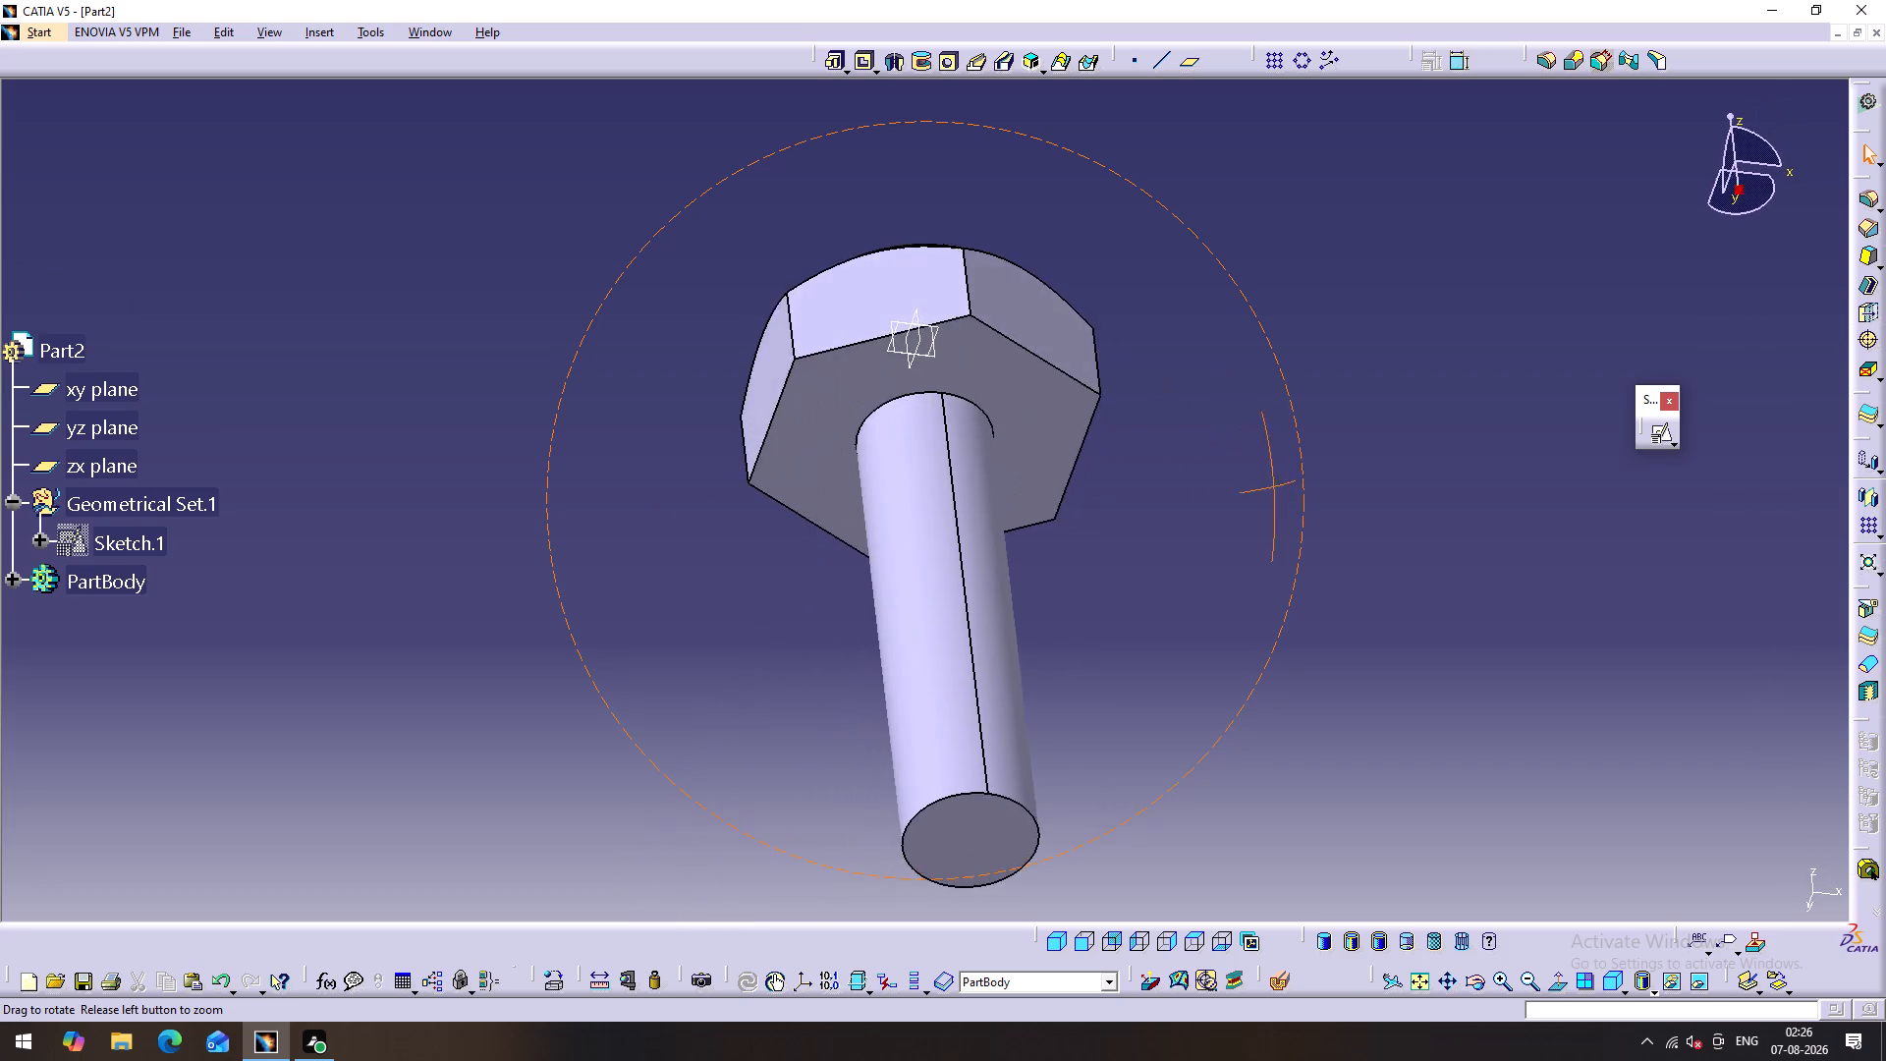
middle_click_drag(1449, 477, 1145, 367)
right_click_drag(1449, 477, 1145, 367)
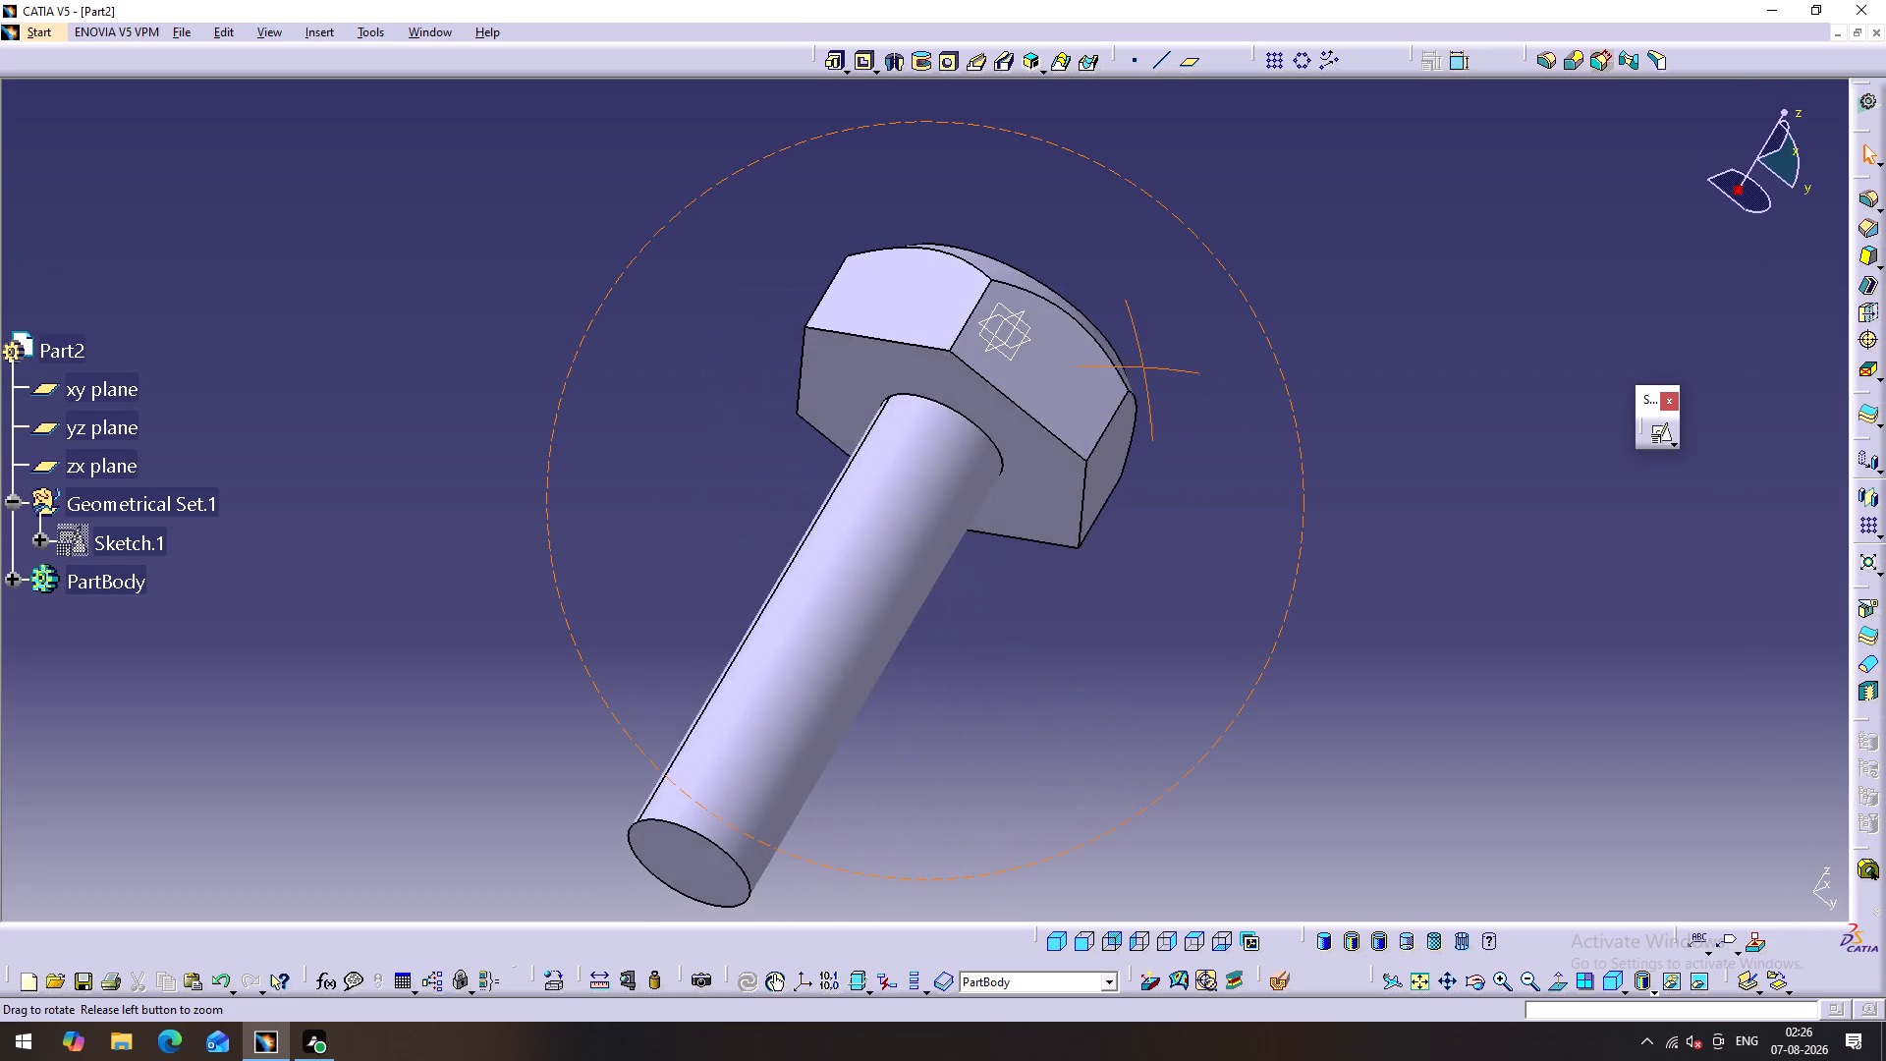
middle_click_drag(1145, 367, 1135, 525)
right_click_drag(1145, 367, 1135, 525)
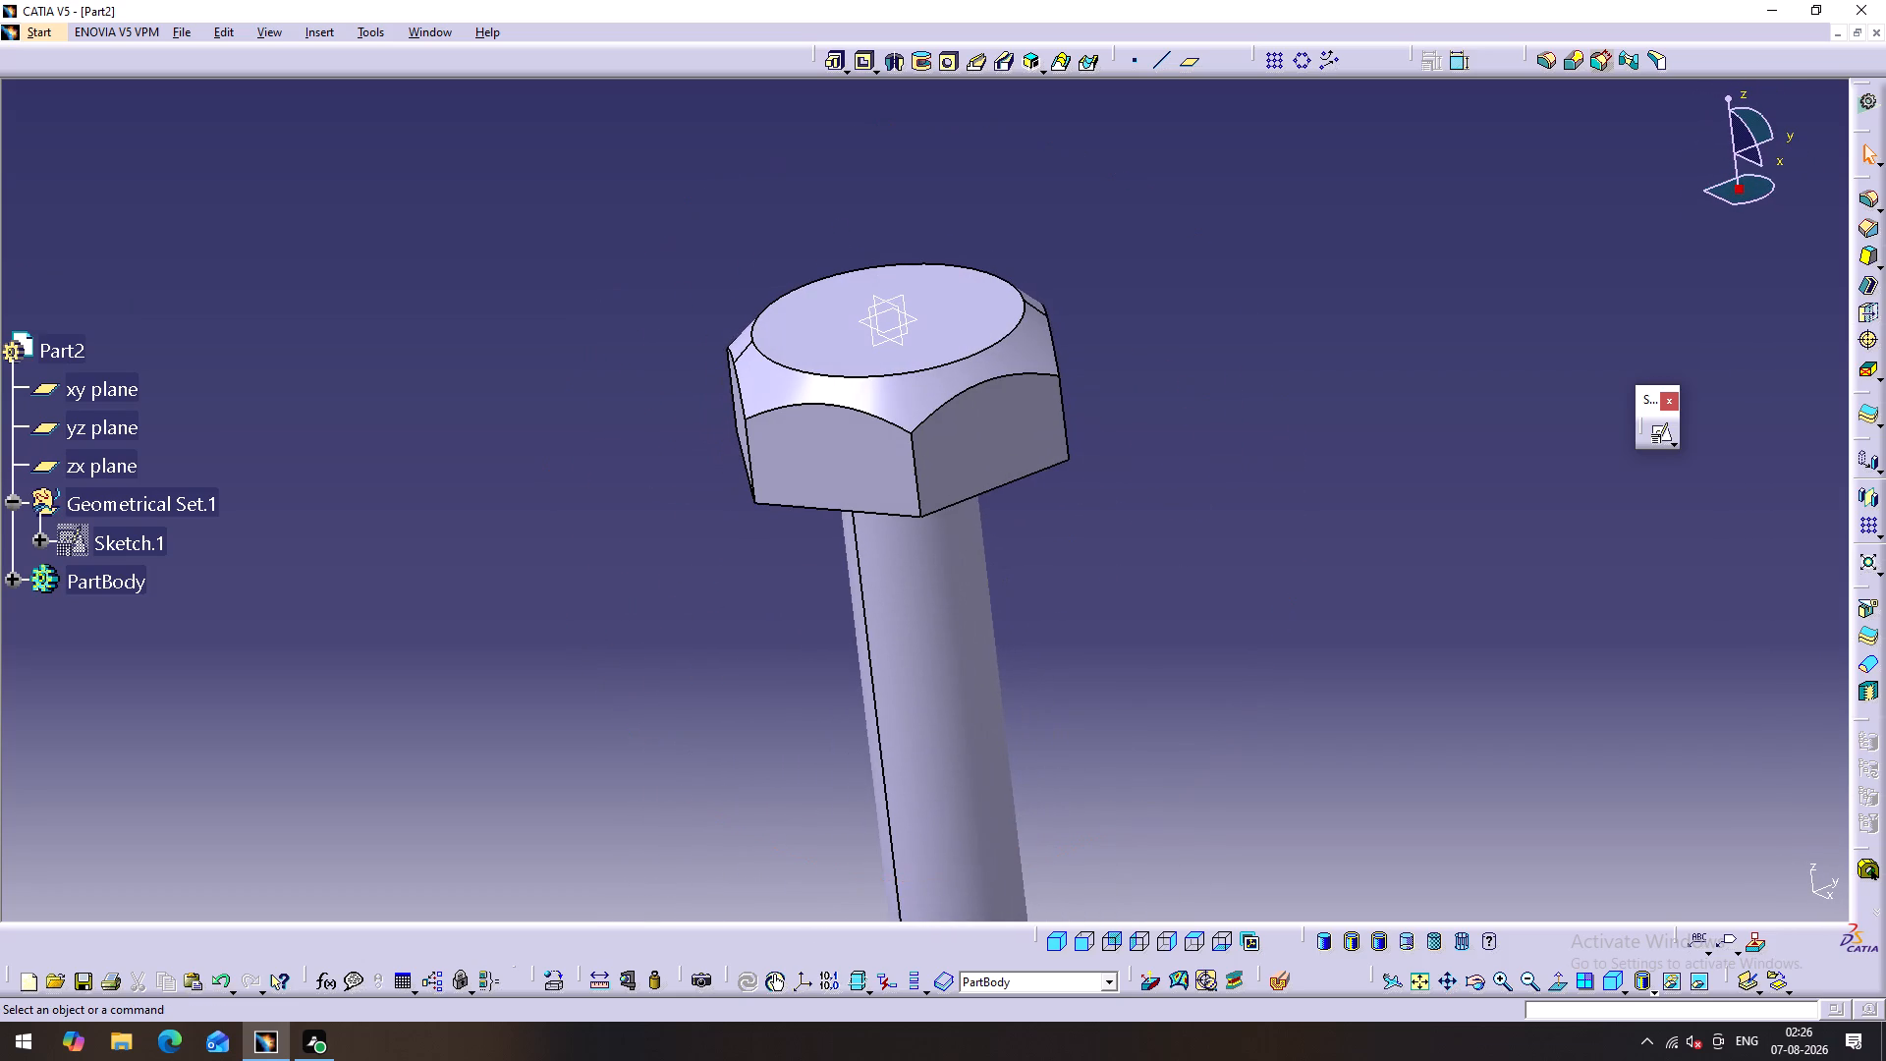
left_click(1051, 930)
left_click(1335, 722)
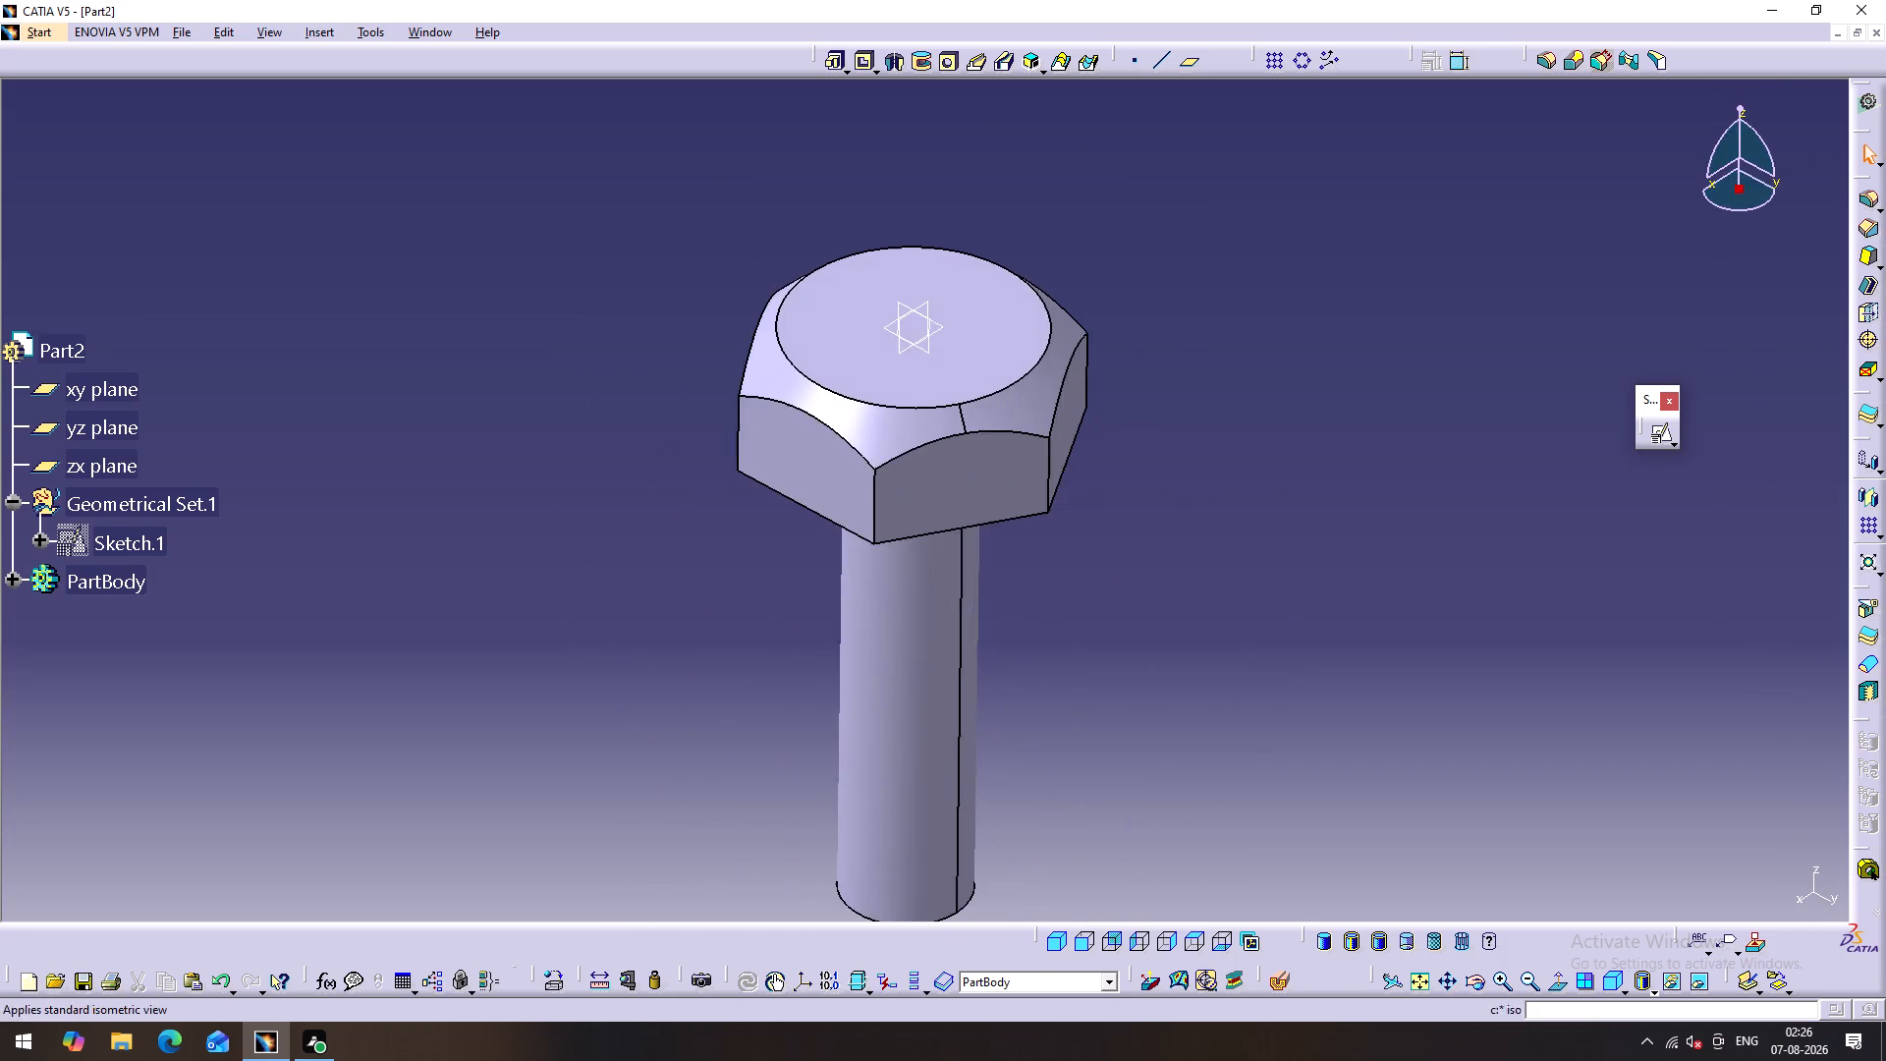
middle_click_drag(1144, 716, 1189, 557)
left_click(1167, 602)
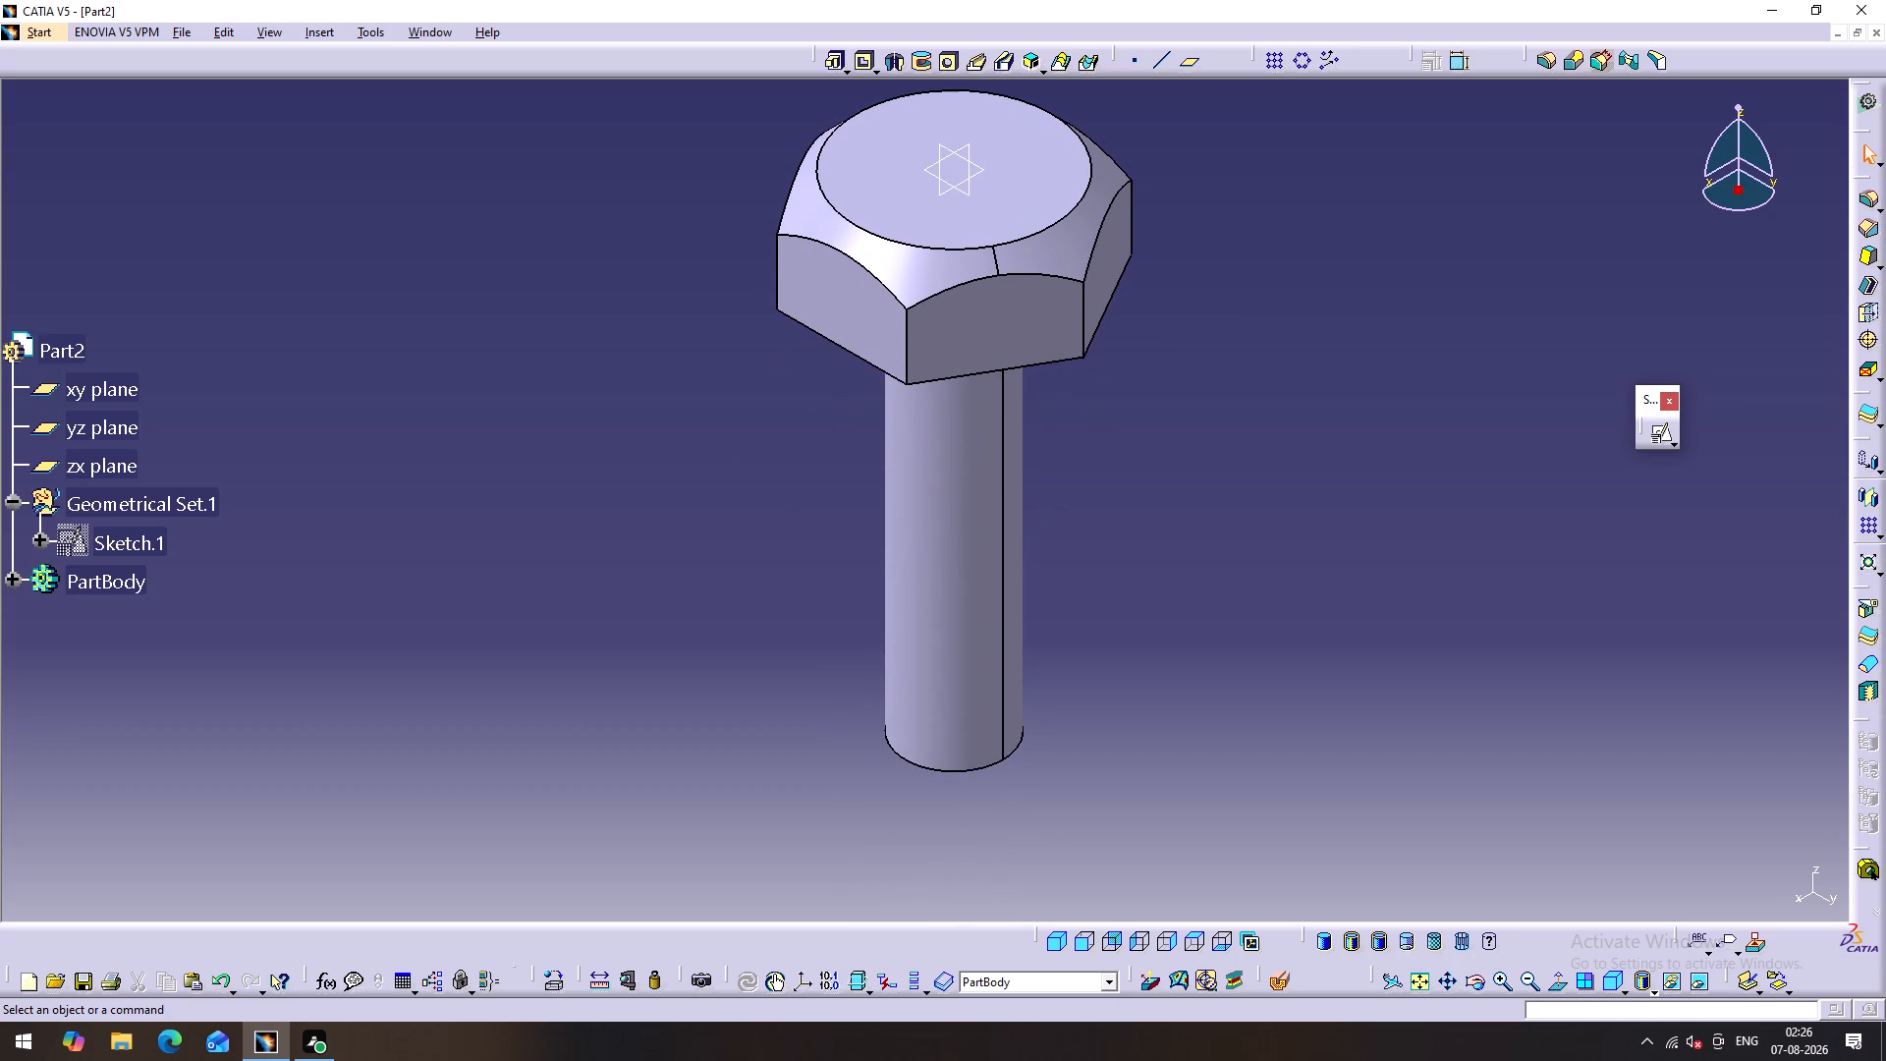
left_click(1221, 678)
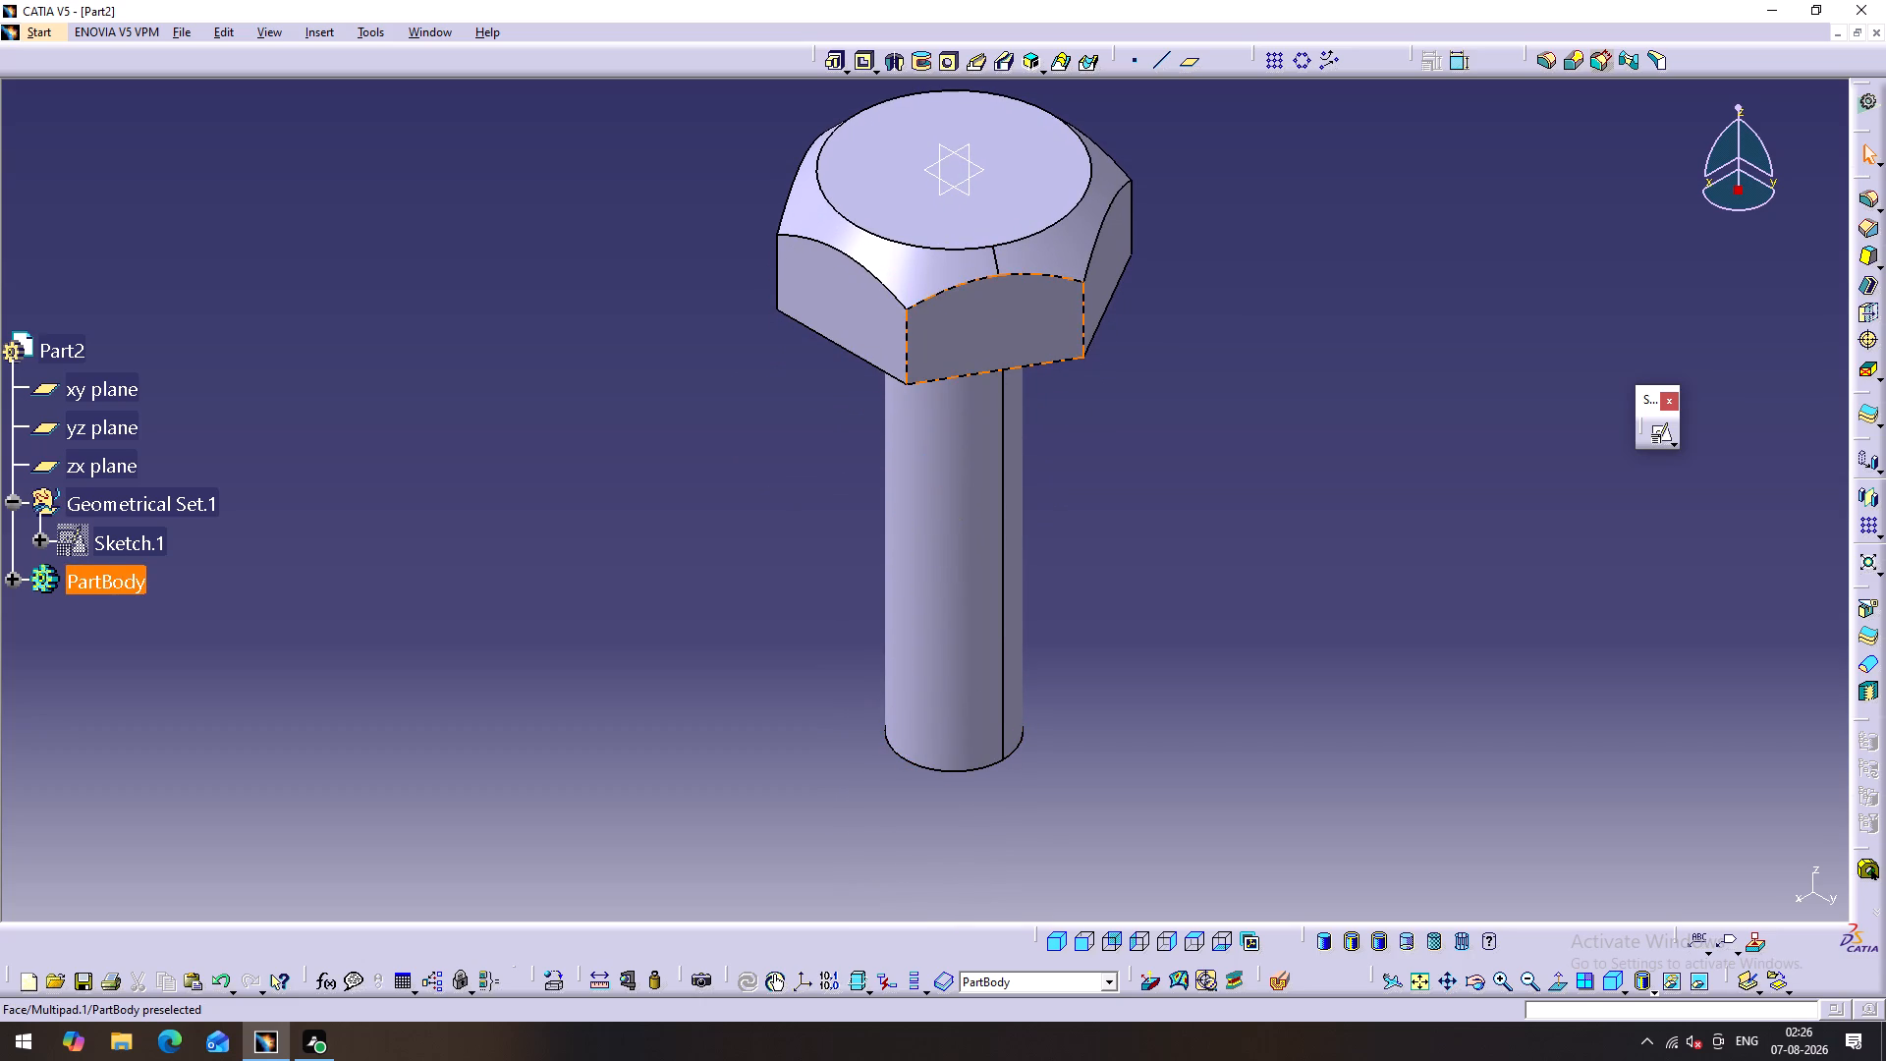
middle_click_drag(1251, 189, 1242, 271)
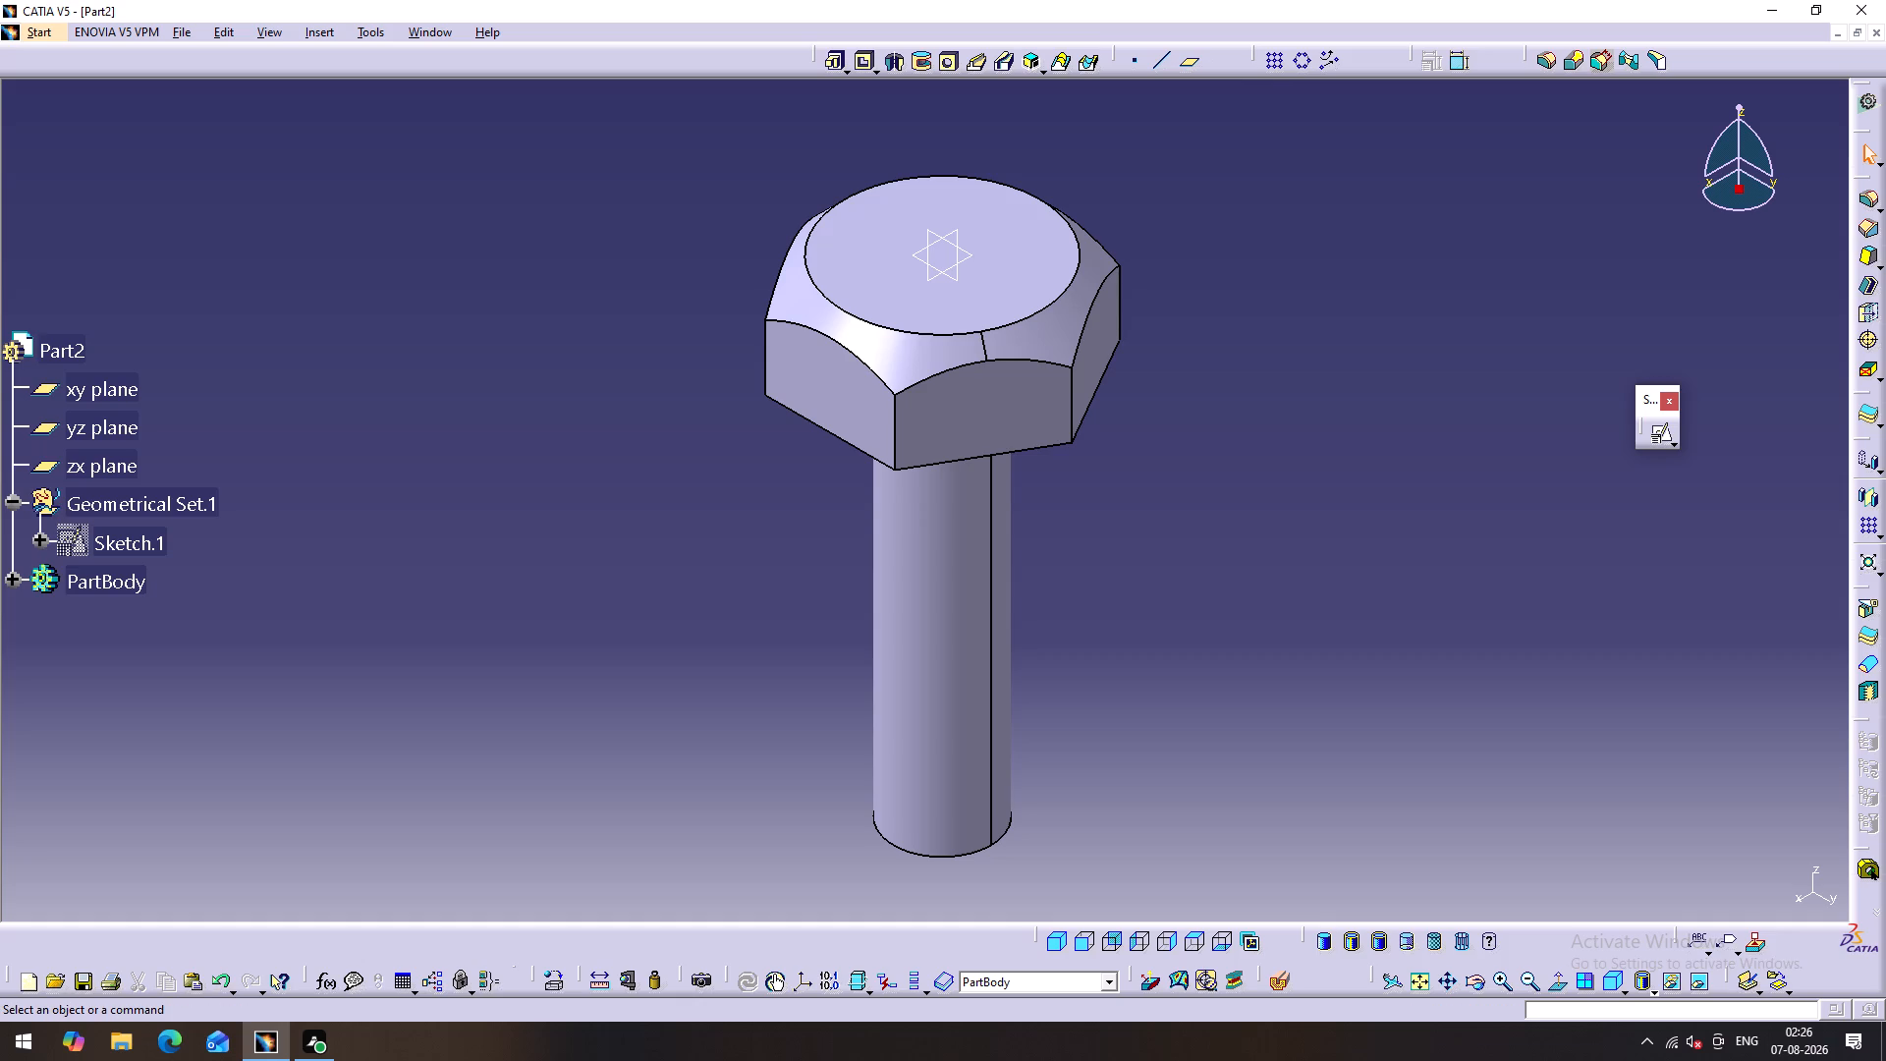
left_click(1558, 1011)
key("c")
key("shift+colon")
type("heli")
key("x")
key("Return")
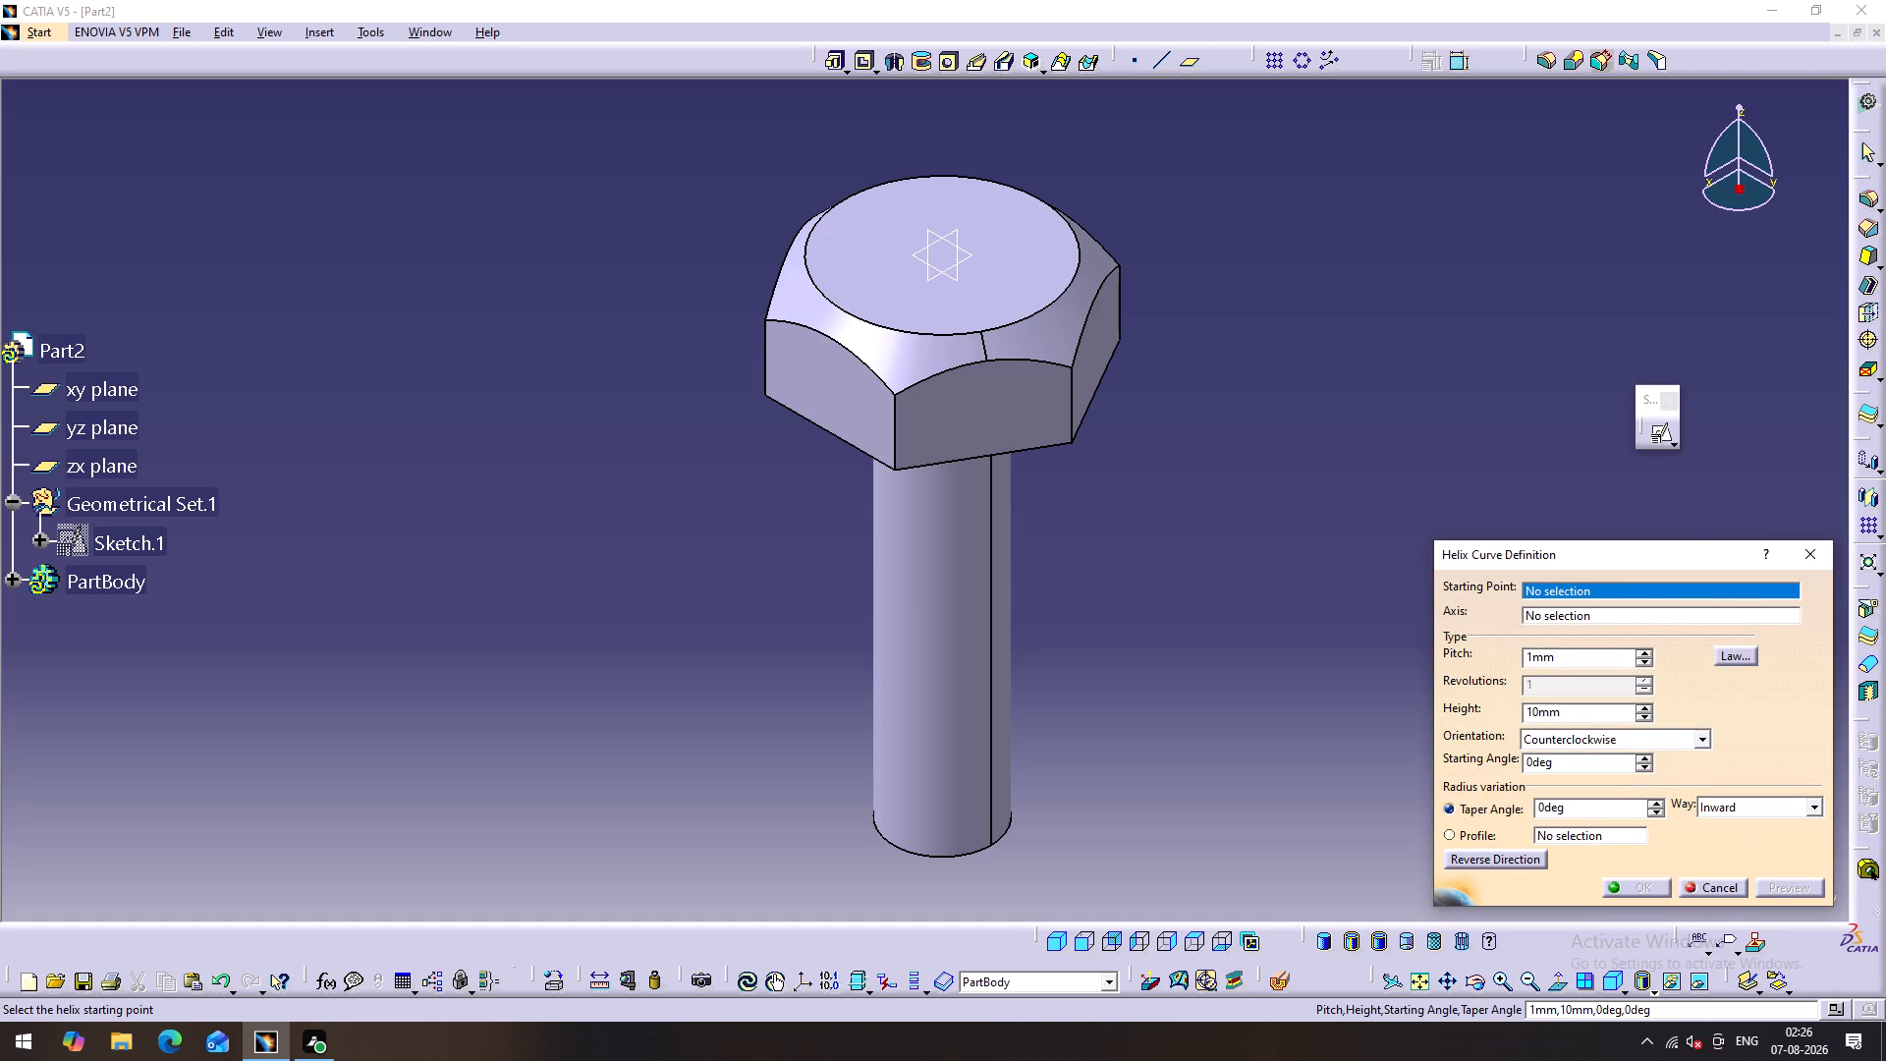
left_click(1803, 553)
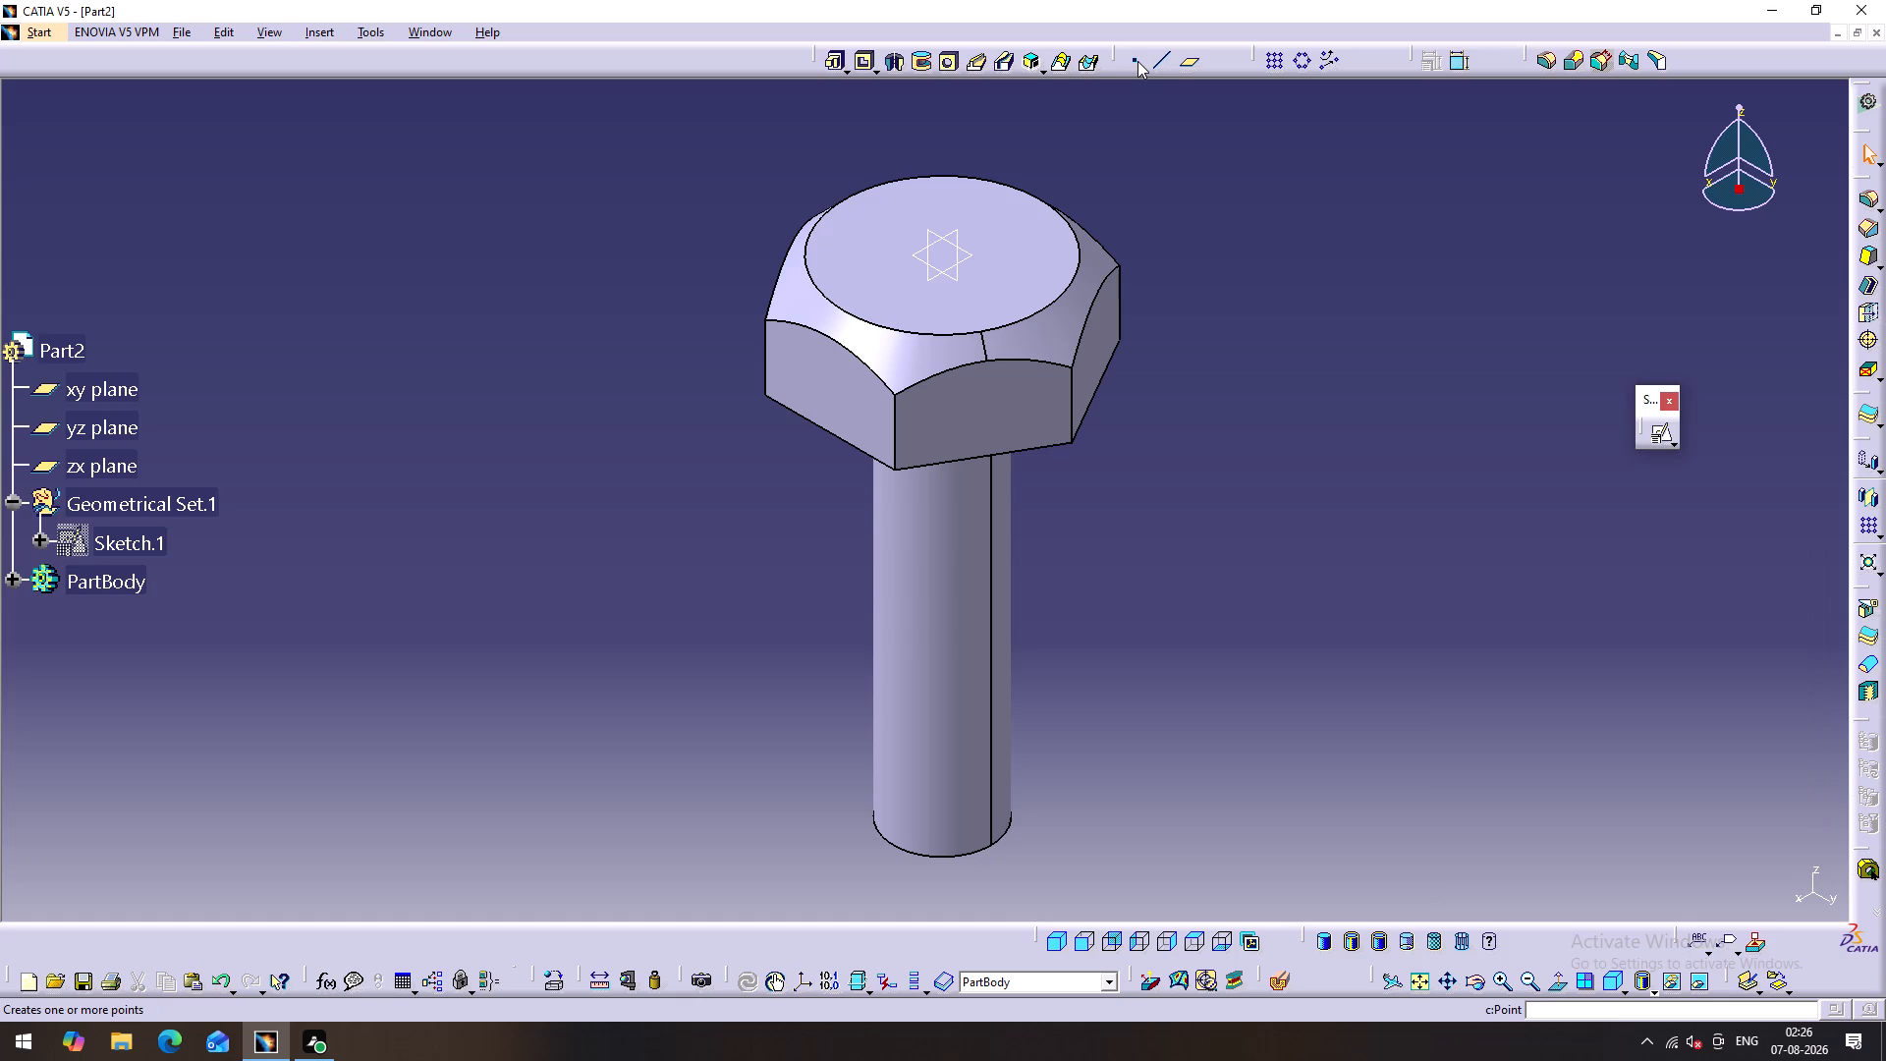
Create a coordinate point at X 15 mm, Y 0 mm, Z -150 mm, referenced to the default origin.
left_click(1137, 61)
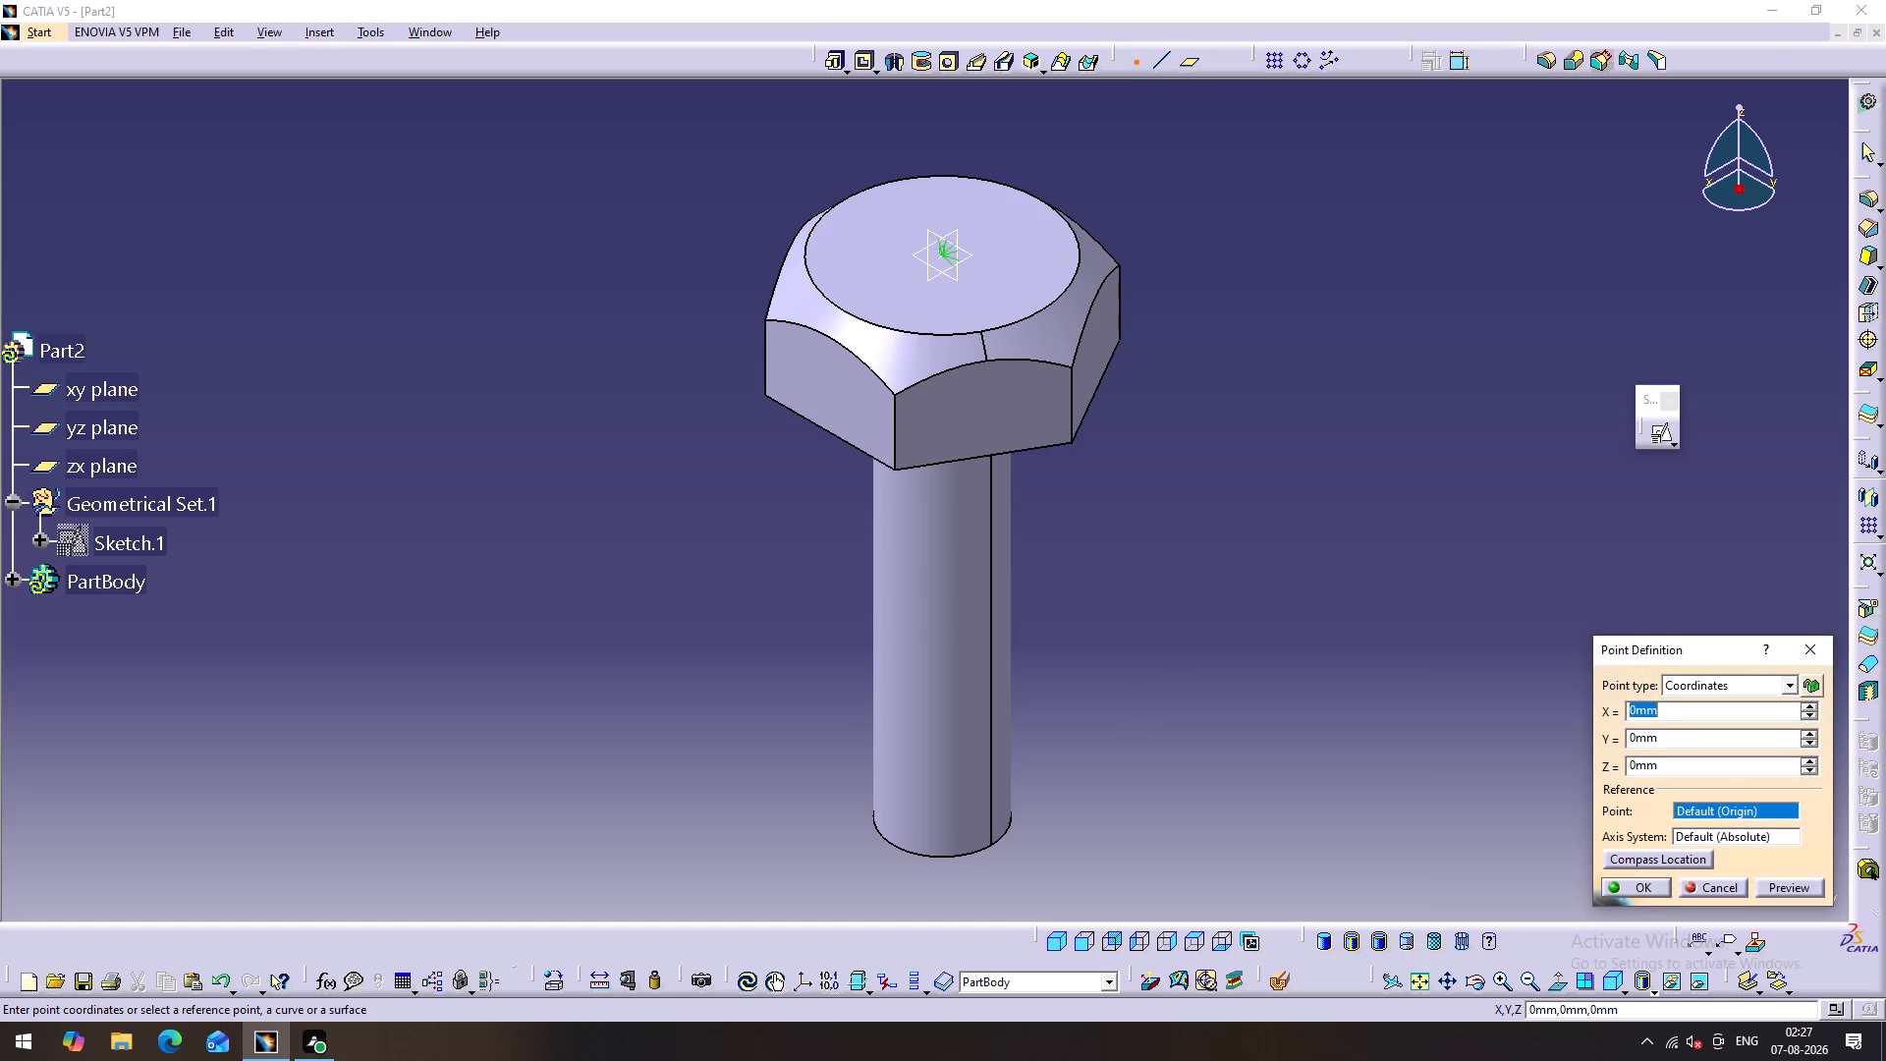
left_click_drag(1685, 711, 1630, 714)
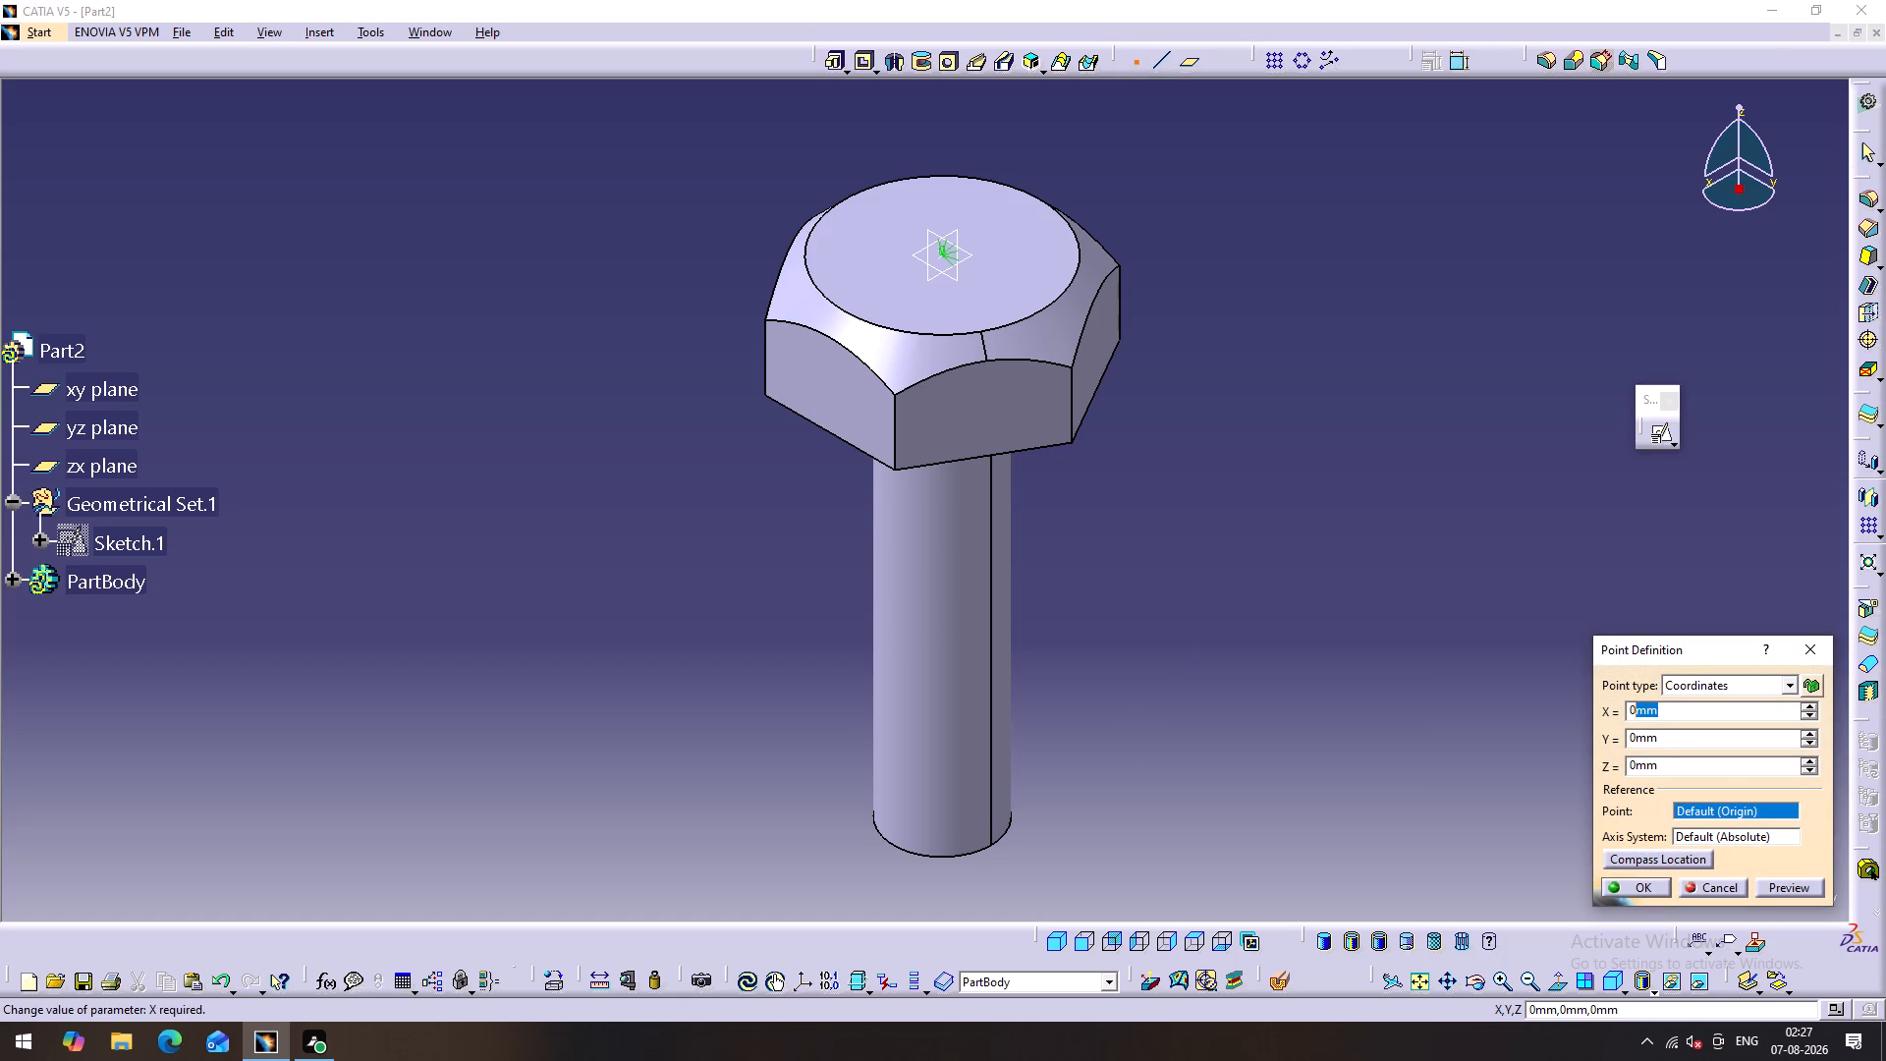
left_click_drag(1630, 714, 1611, 714)
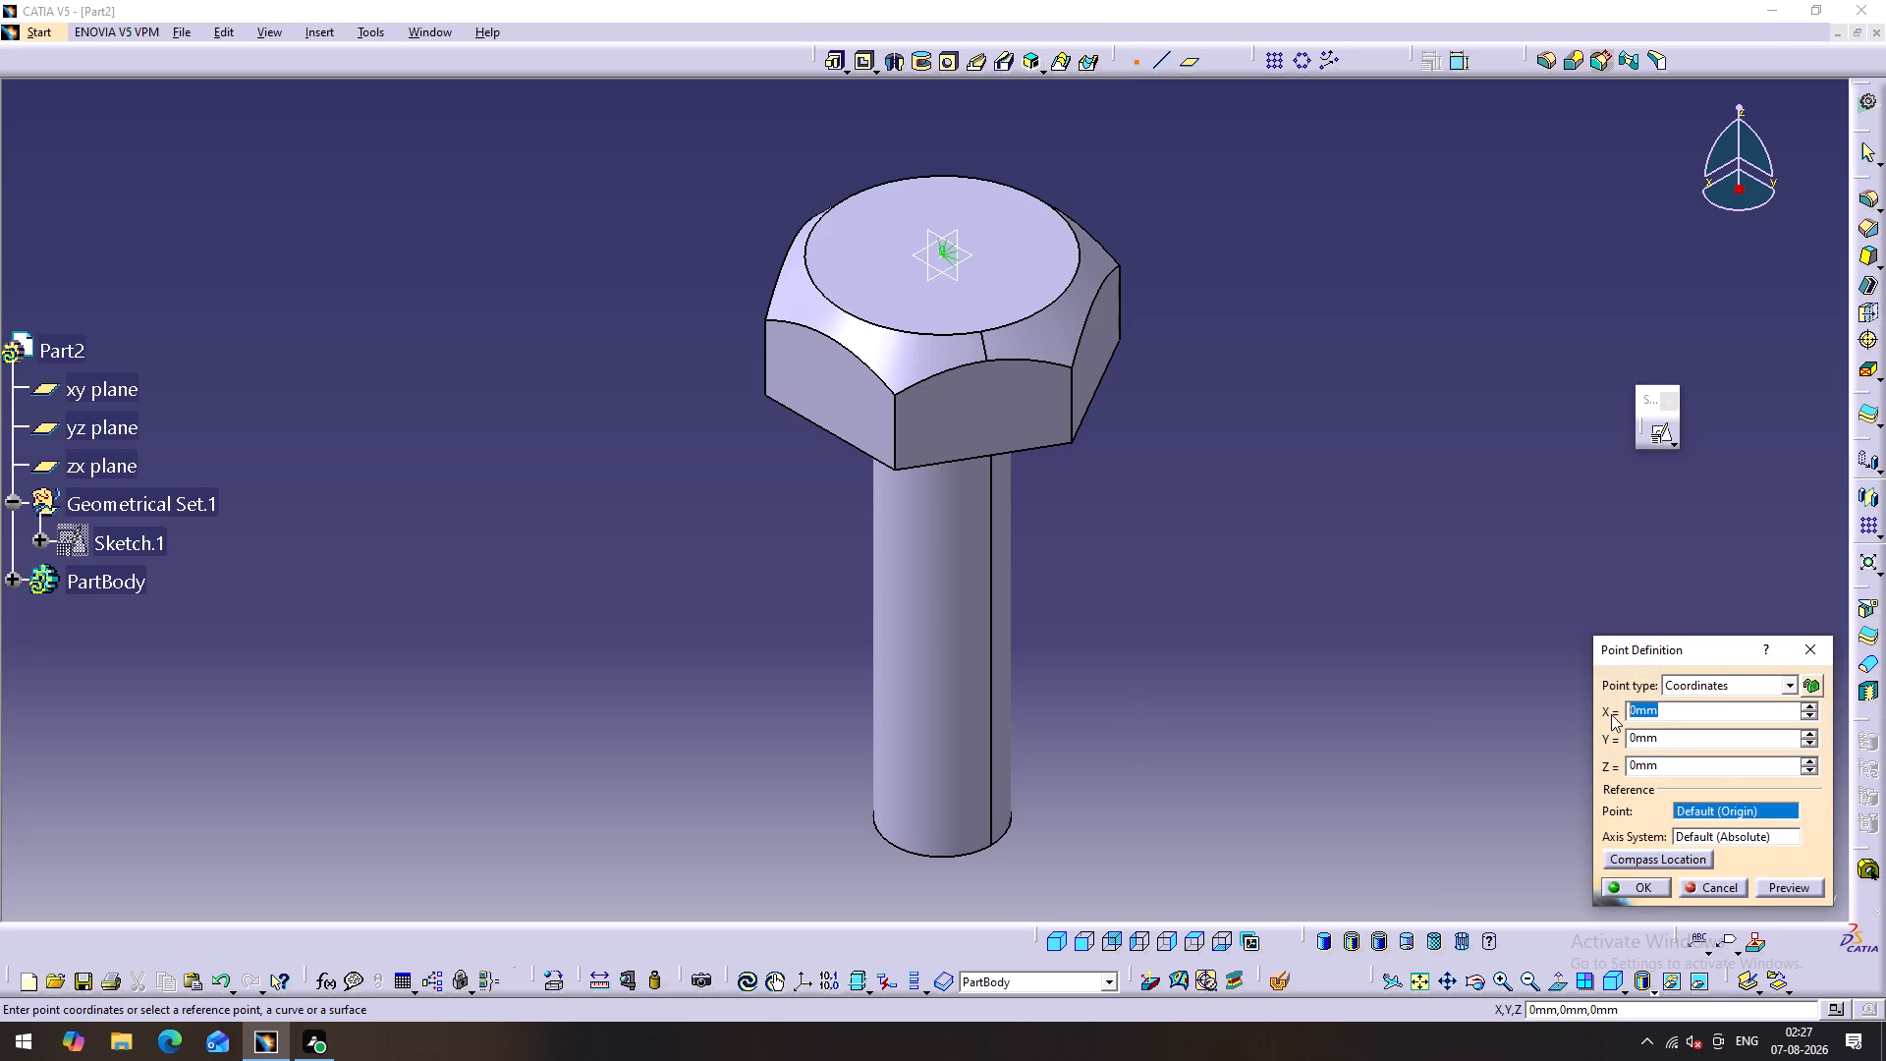
type("15")
left_click(1451, 554)
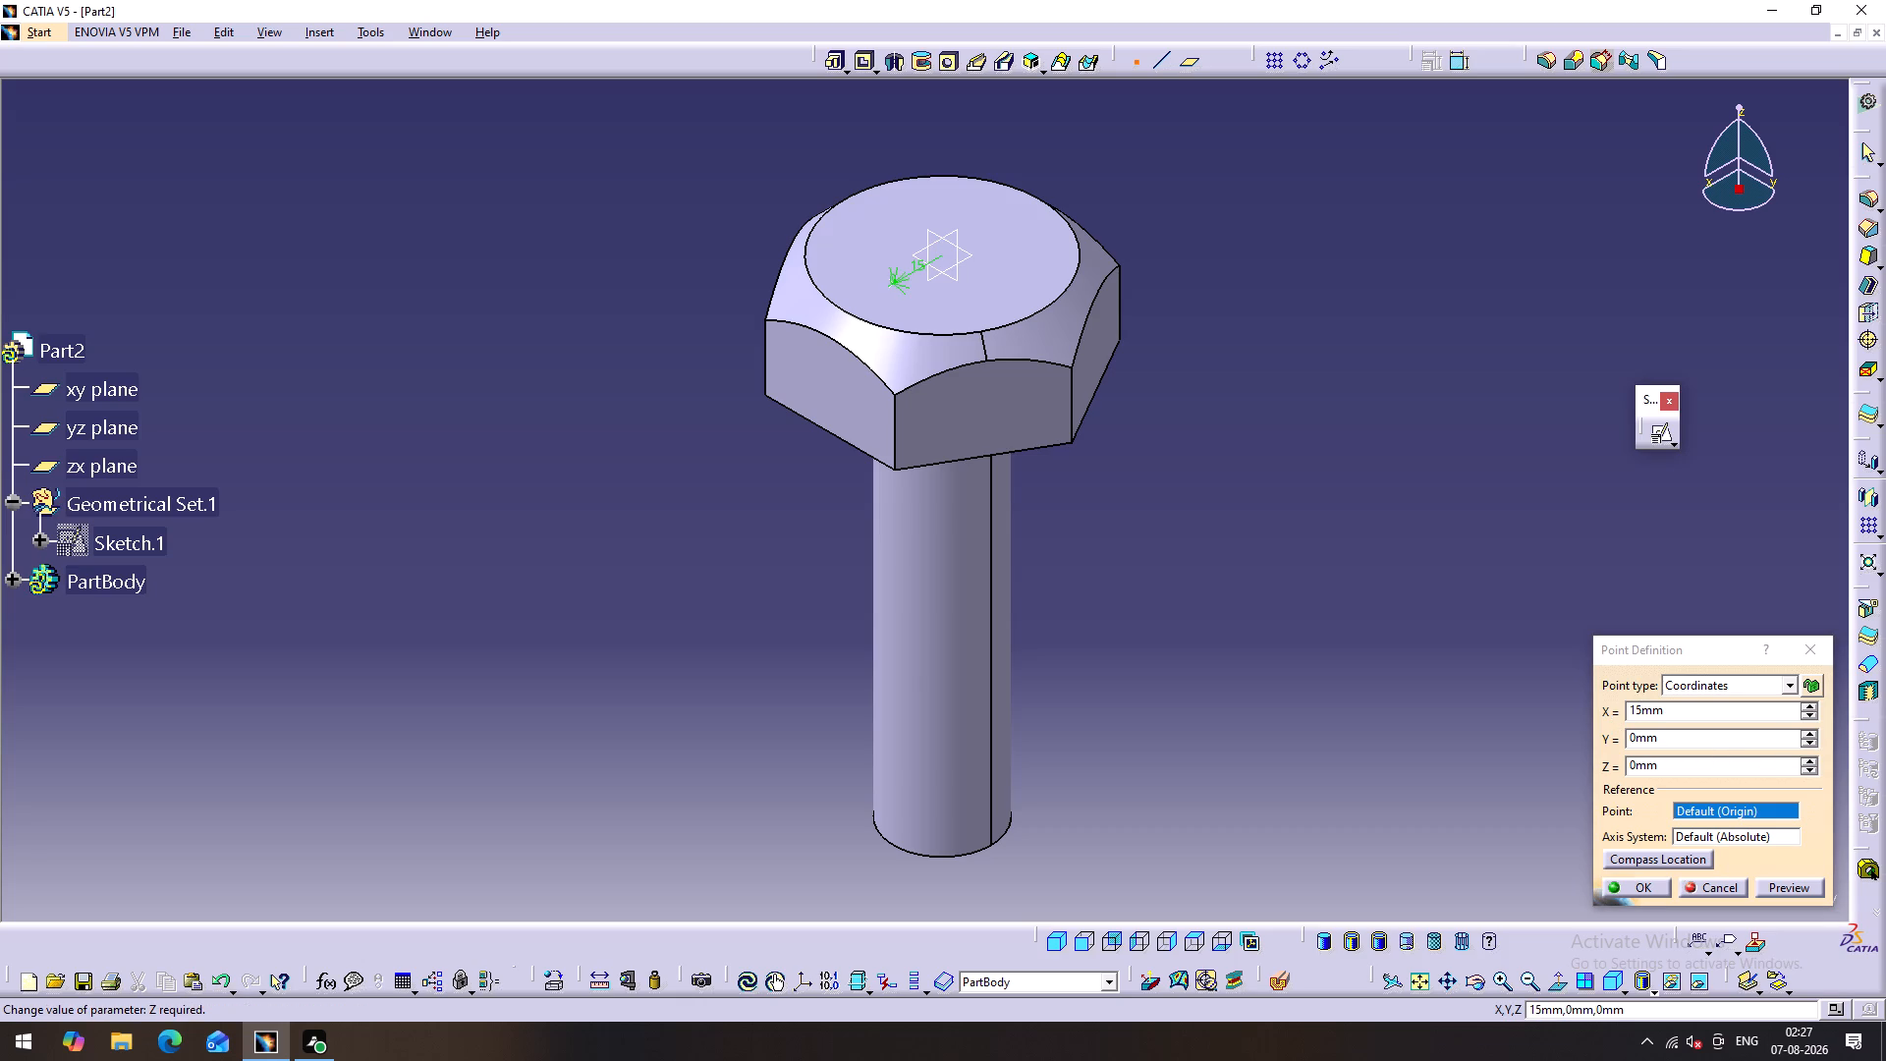
left_click_drag(1704, 768, 1588, 762)
key("1")
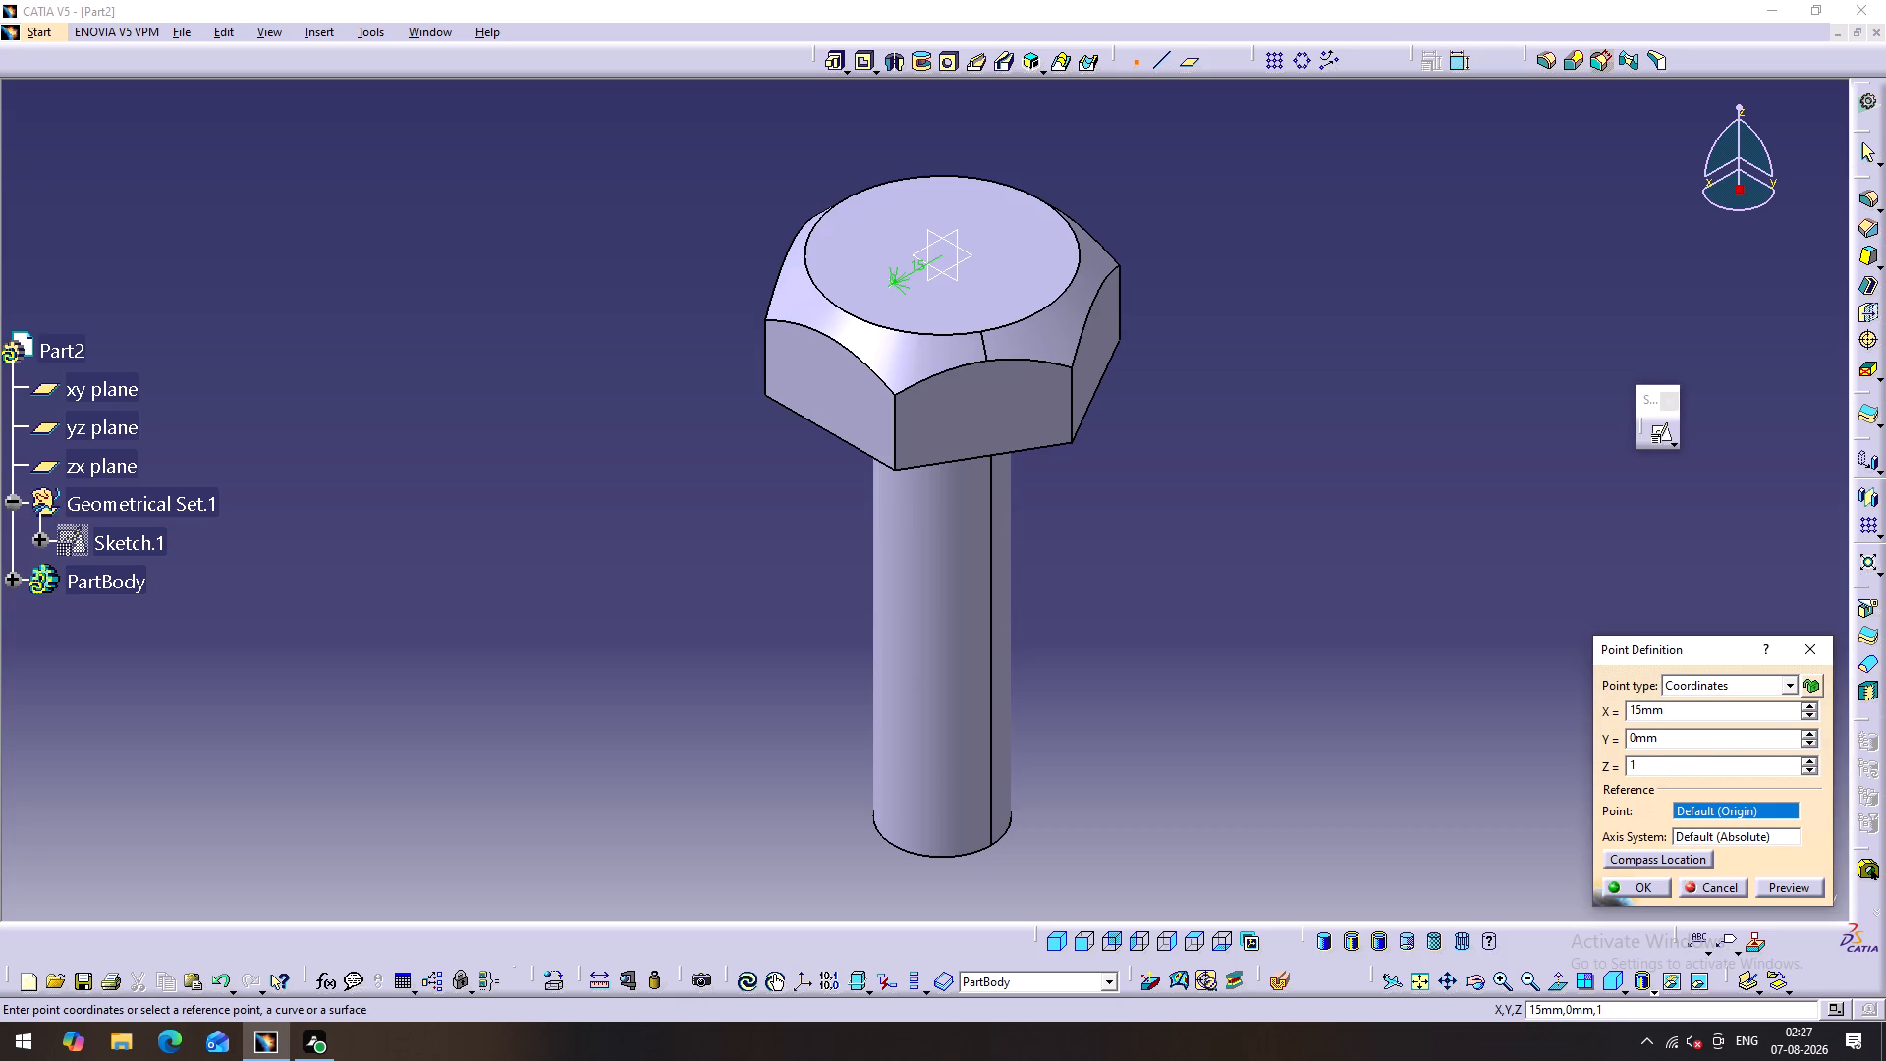
type("50")
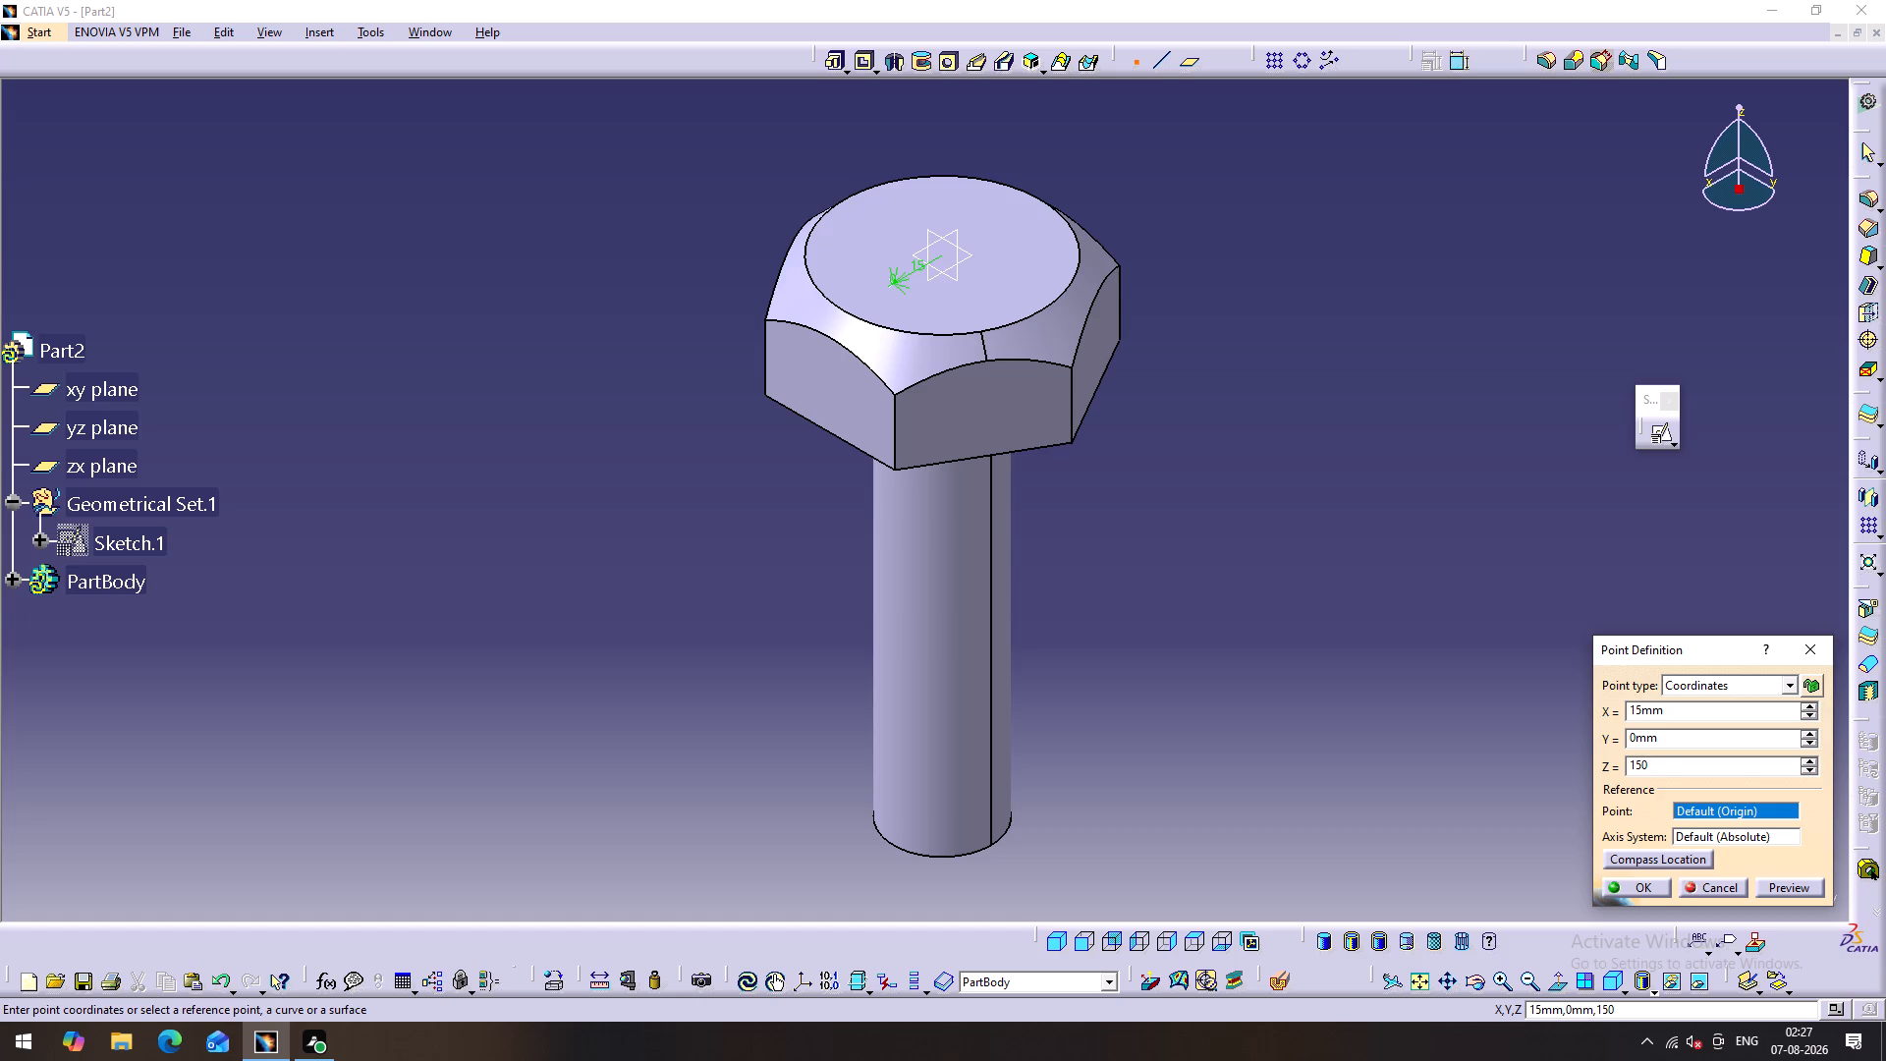
left_click(1482, 742)
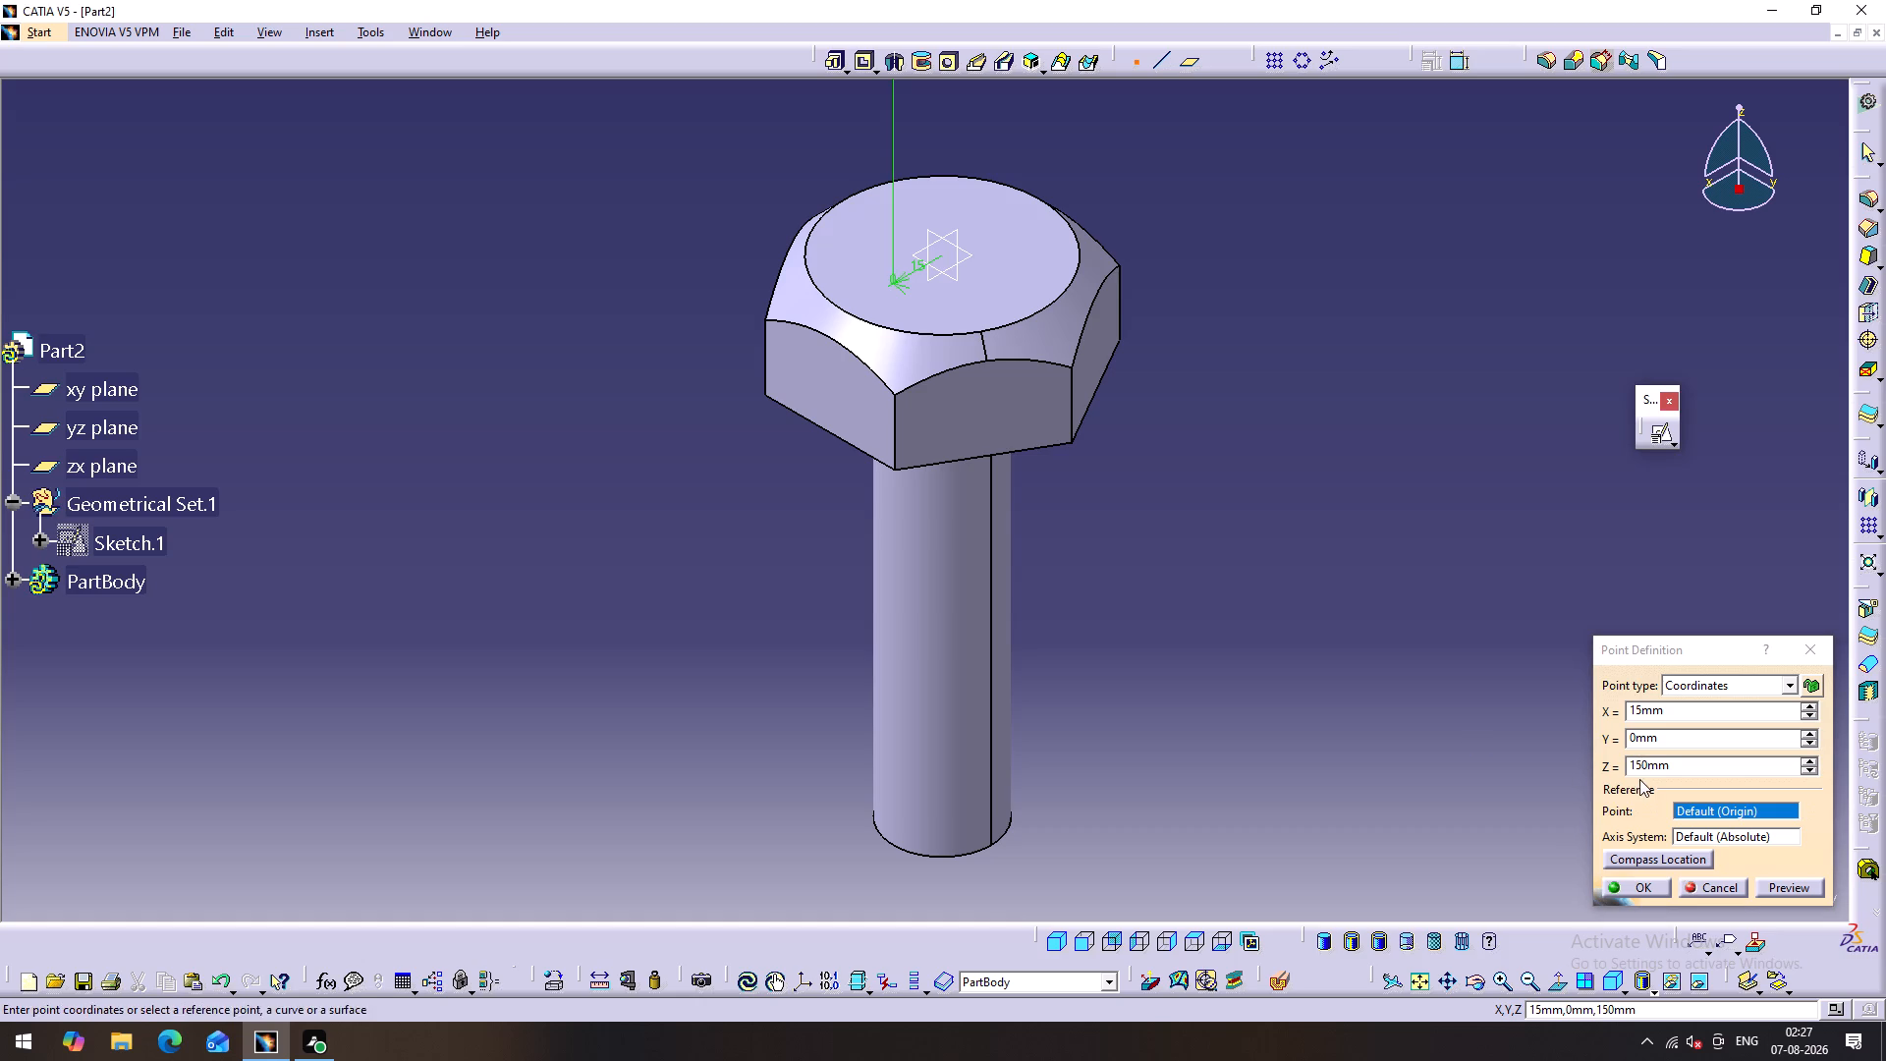
left_click(1627, 763)
key("minus")
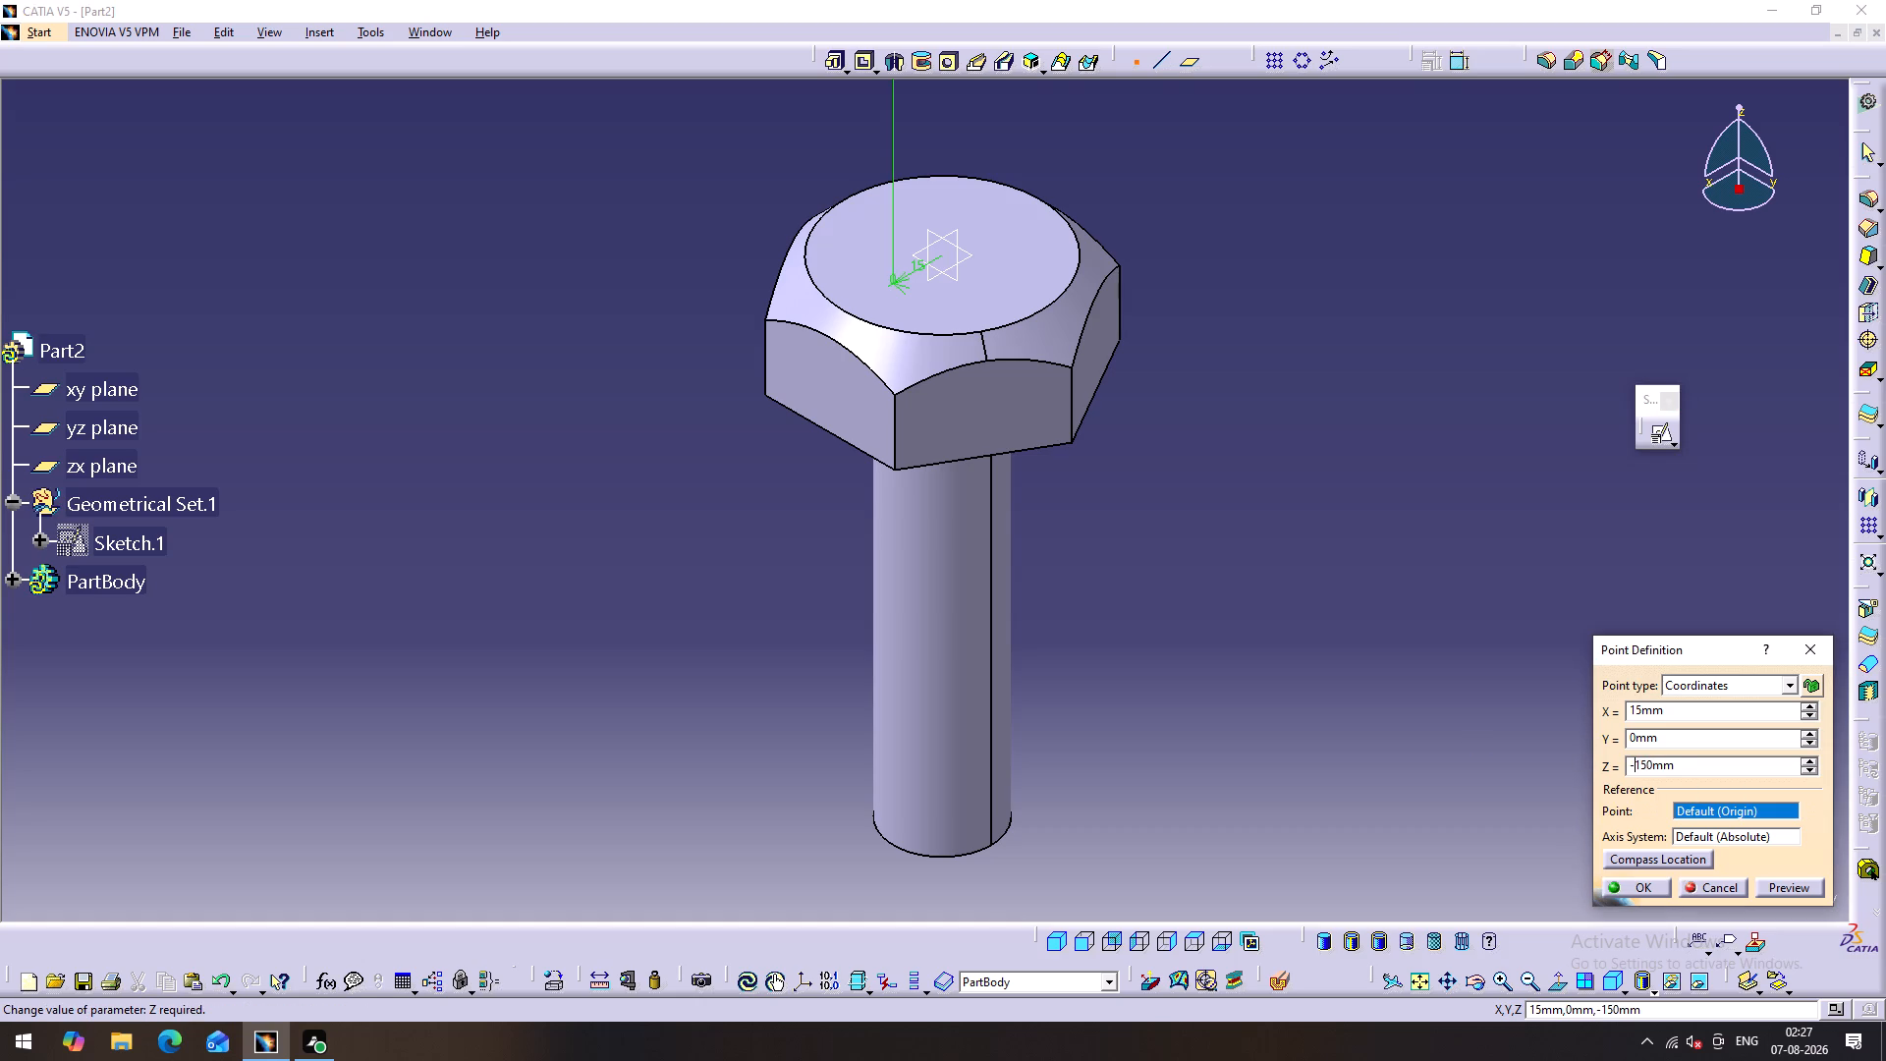
left_click(1544, 762)
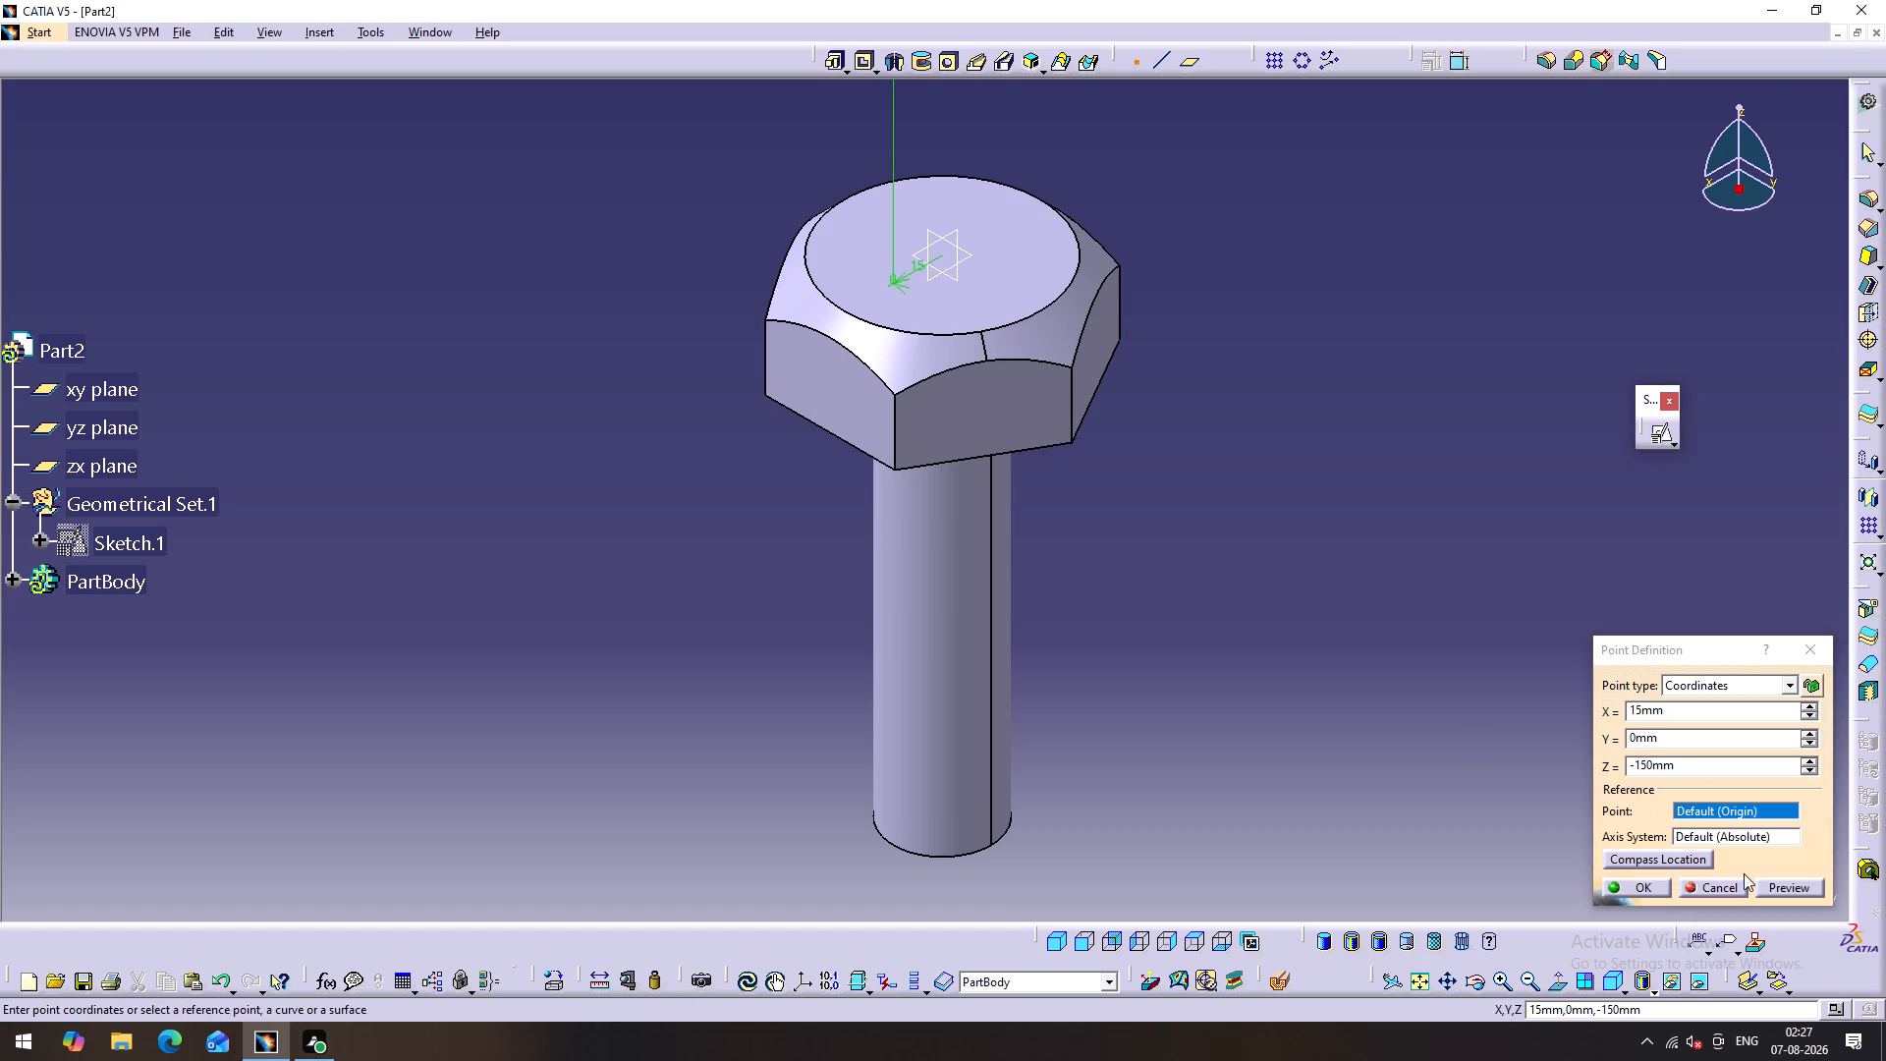
left_click(1647, 886)
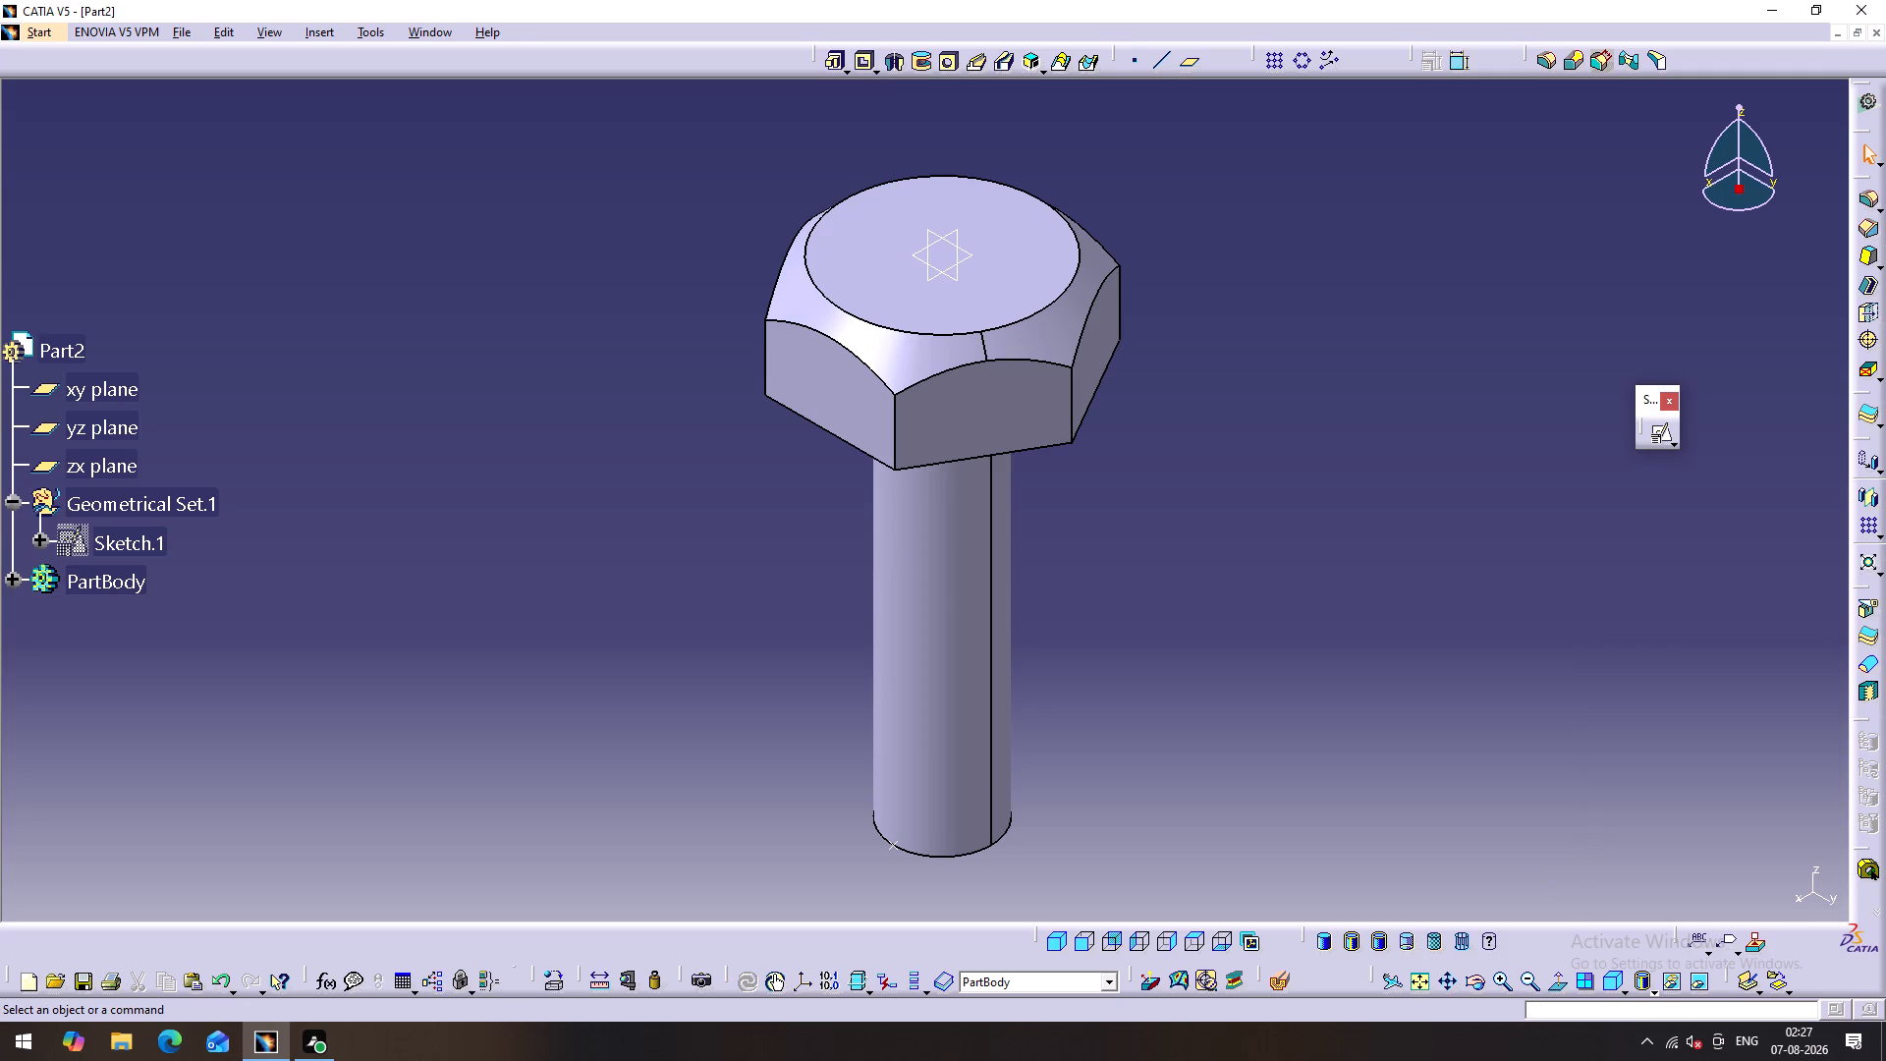
Examine the new point's location at the lower end of the bolt shank and restore the isometric view.
middle_click_drag(1136, 827, 804, 580)
right_click_drag(1017, 726, 804, 580)
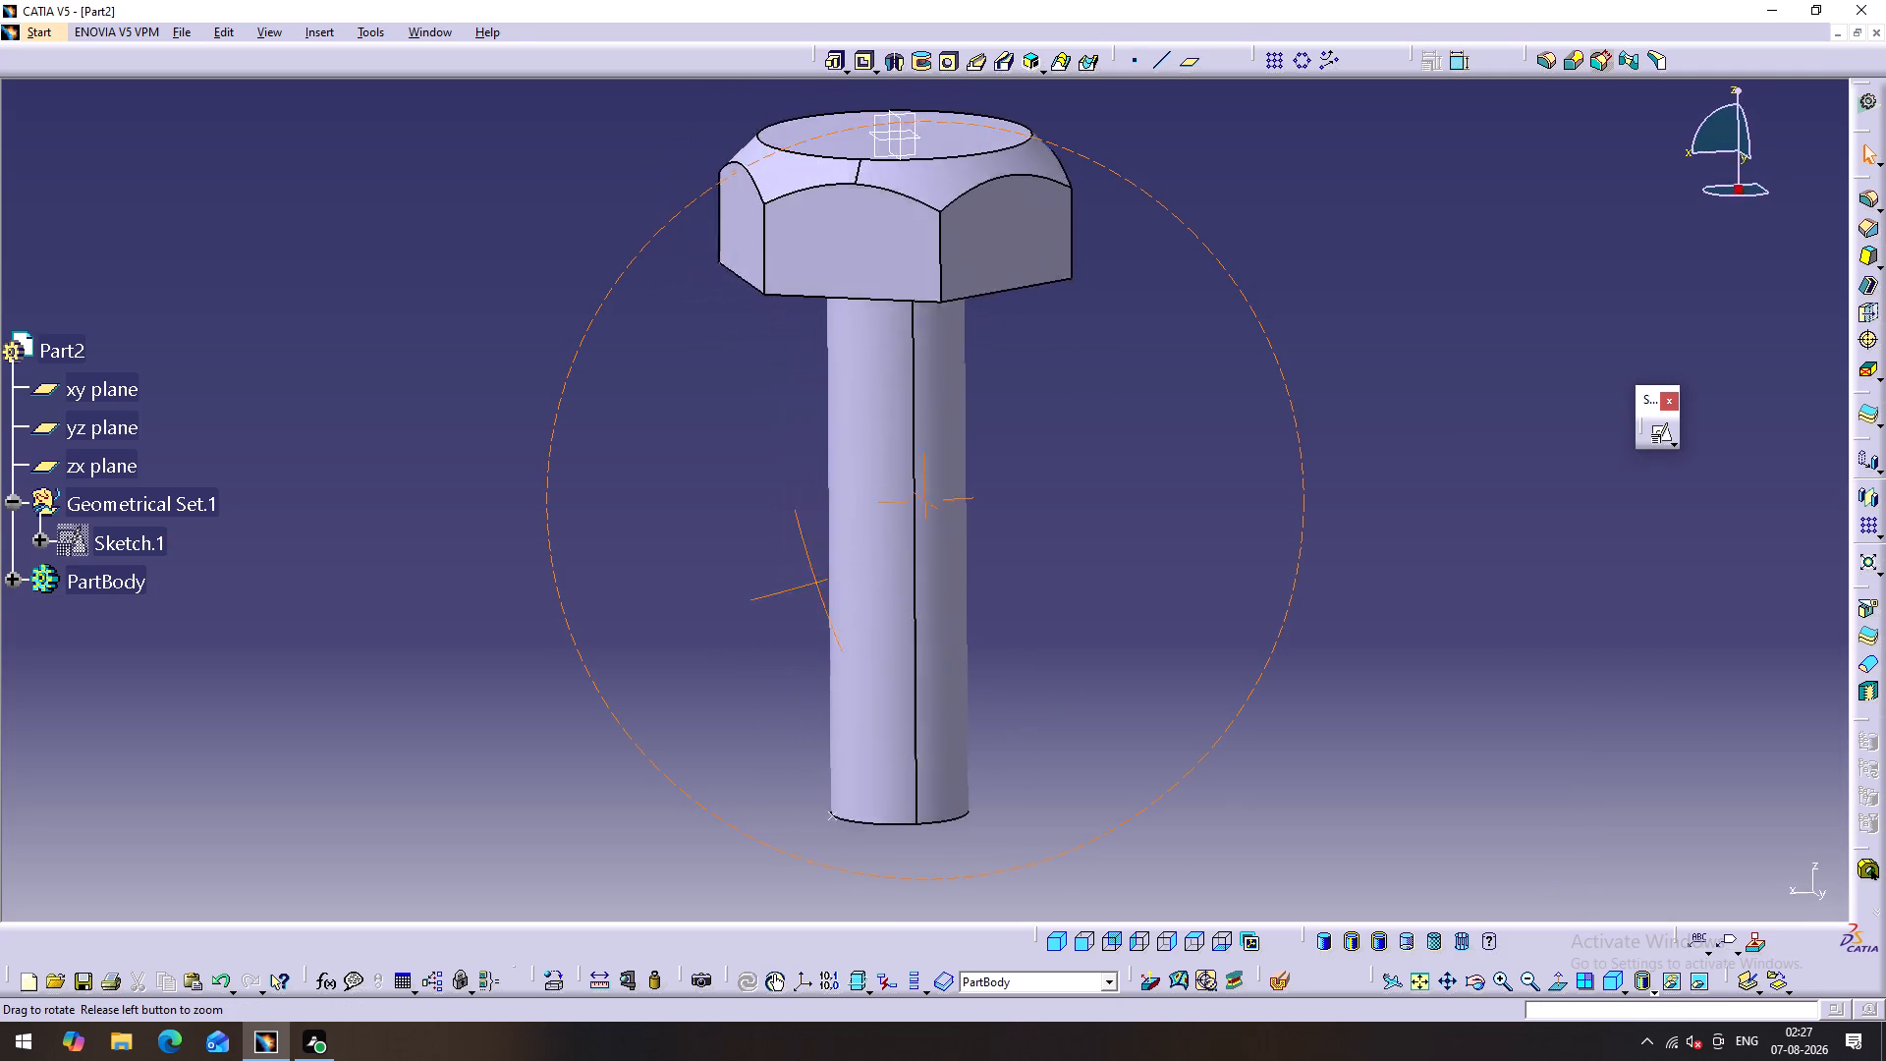
right_click_drag(804, 580, 931, 633)
middle_click_drag(804, 580, 931, 633)
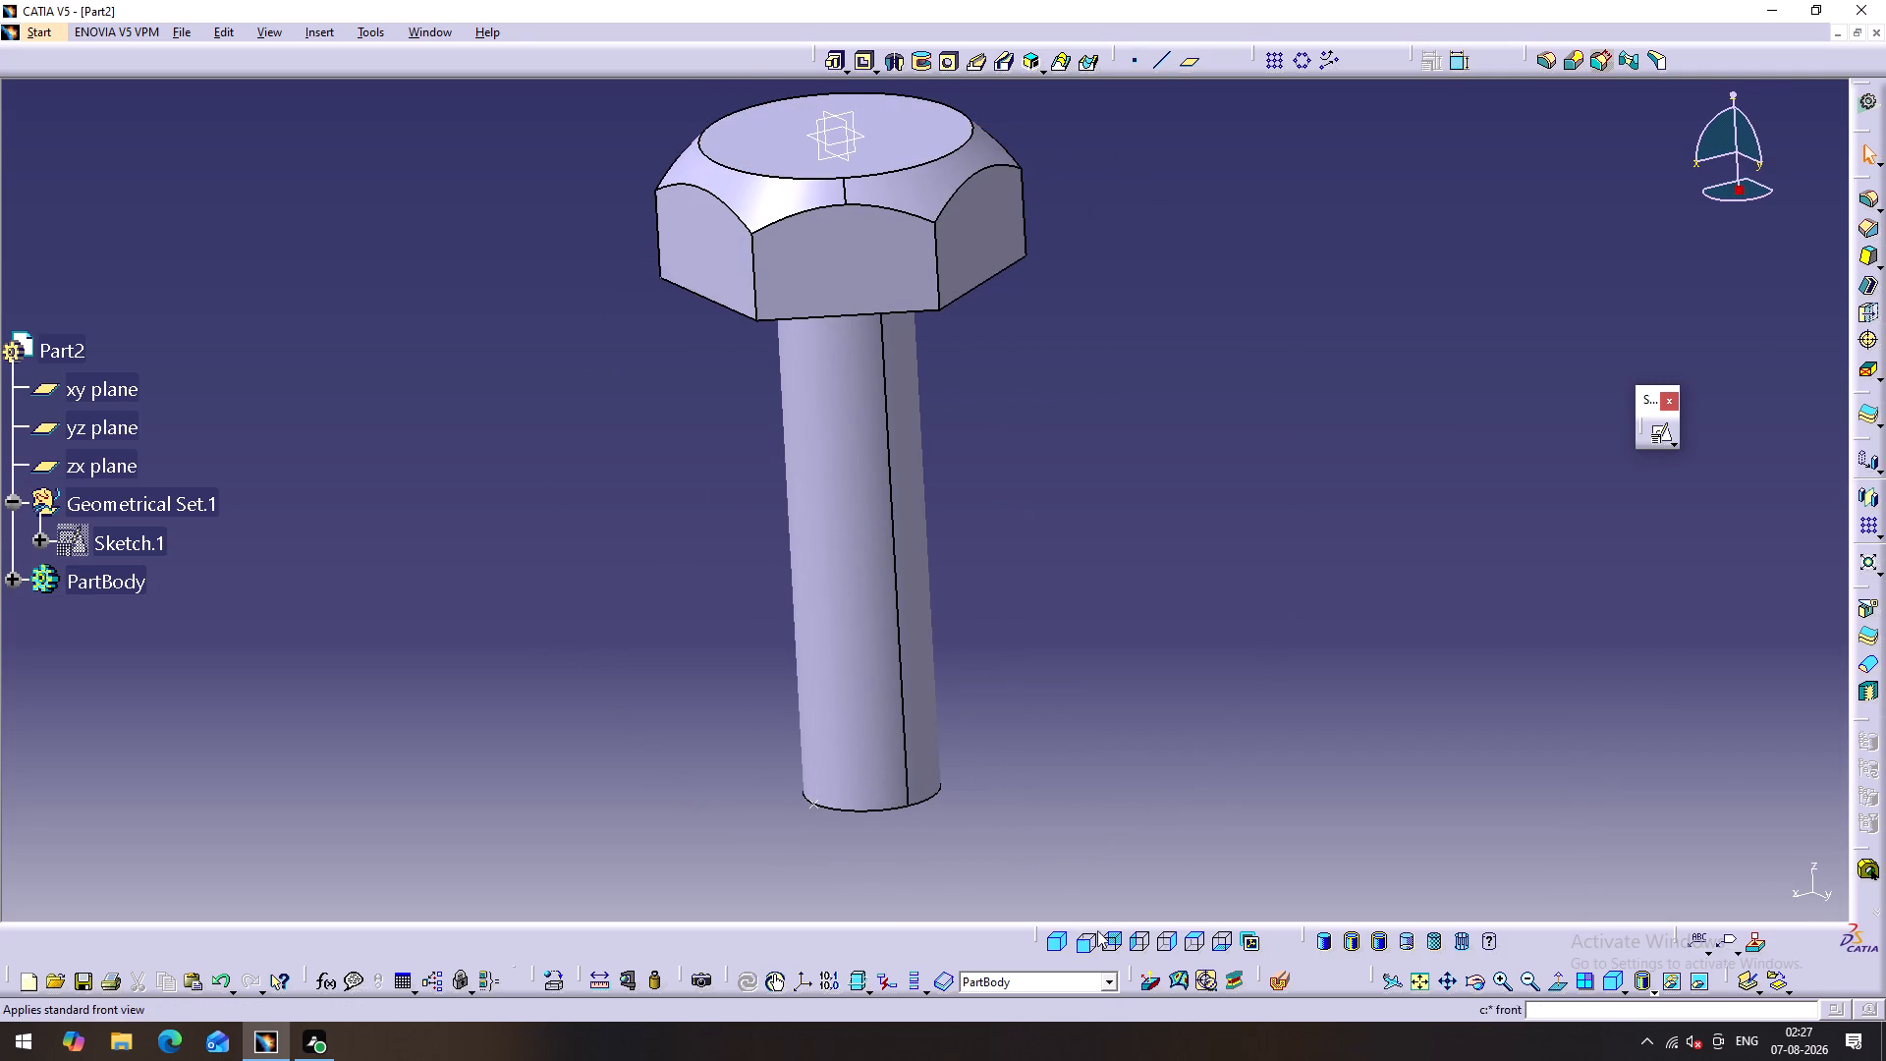
left_click(1056, 934)
scroll(1082, 502, "up", 1)
middle_click_drag(1082, 502, 1132, 533)
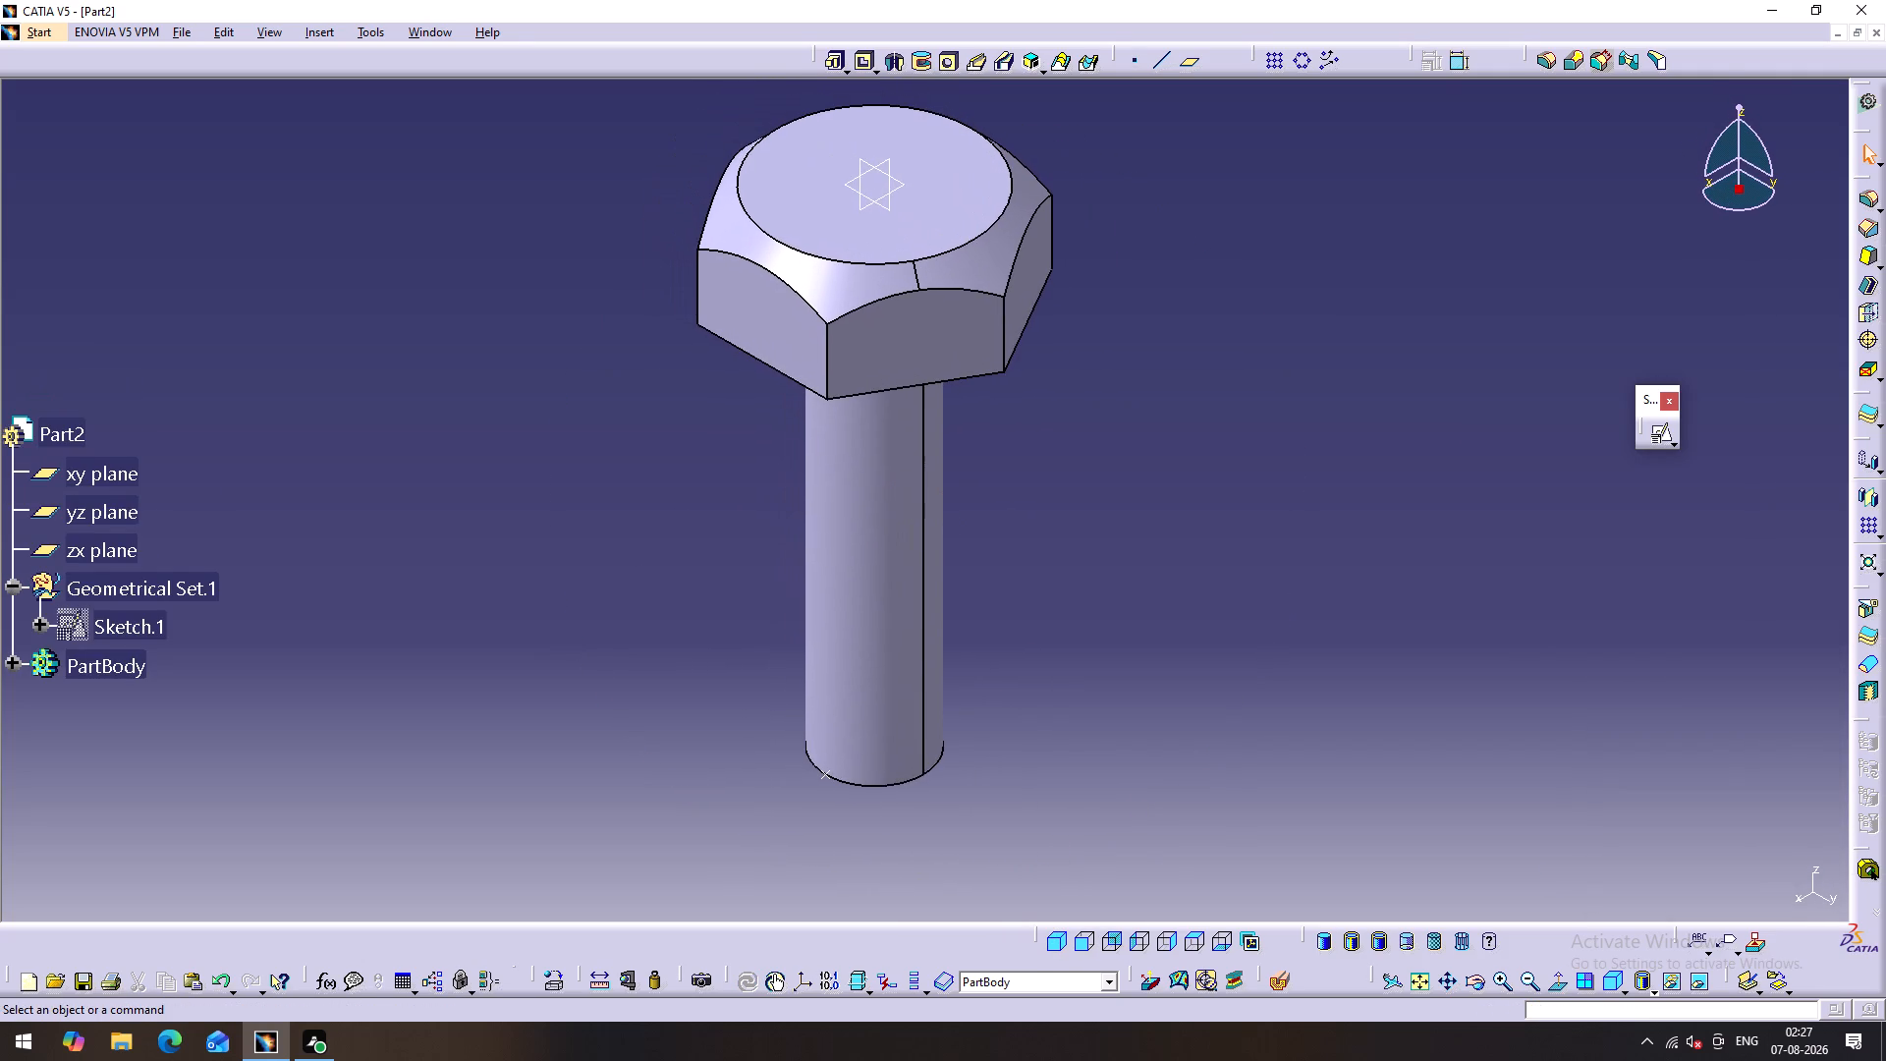
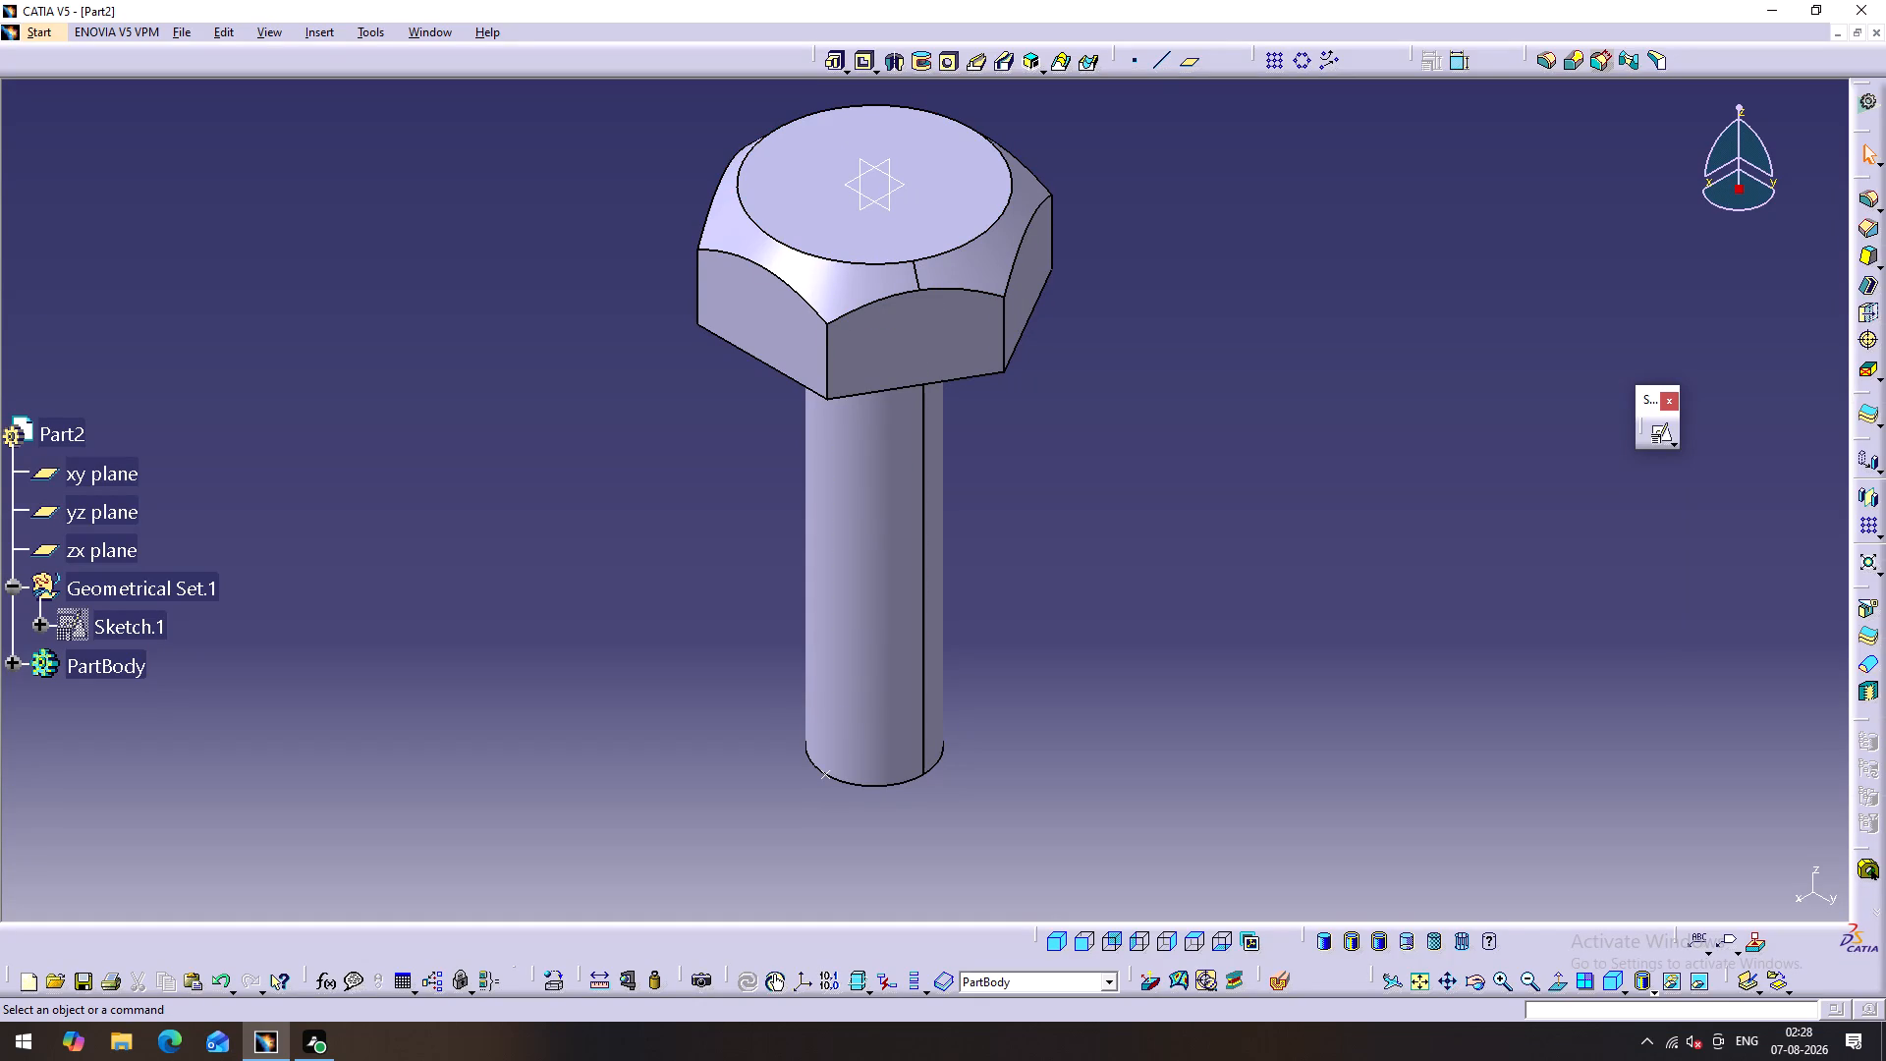
Start a Helix curve from the point at the shank's lower end, using the Z axis as its axis.
left_click(1564, 1017)
key("c")
key("shift+colon")
type("helix")
key("Return")
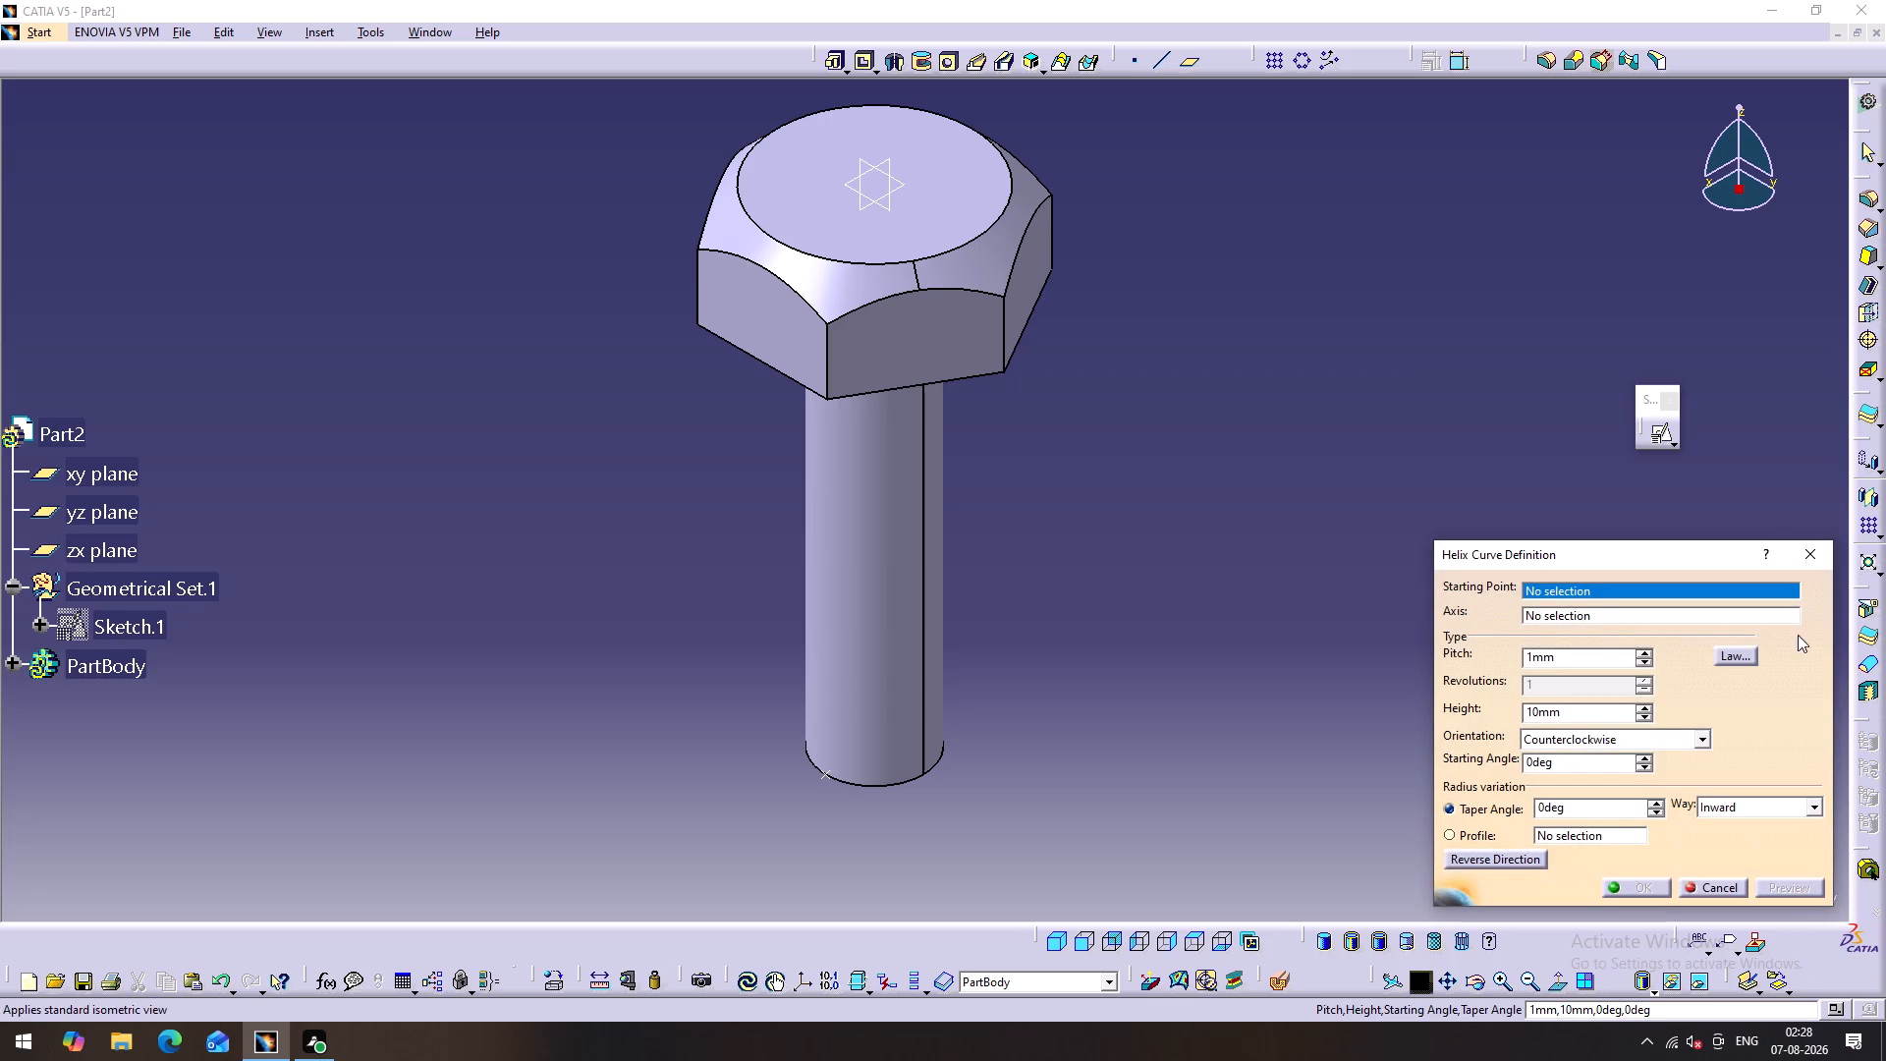
left_click(829, 776)
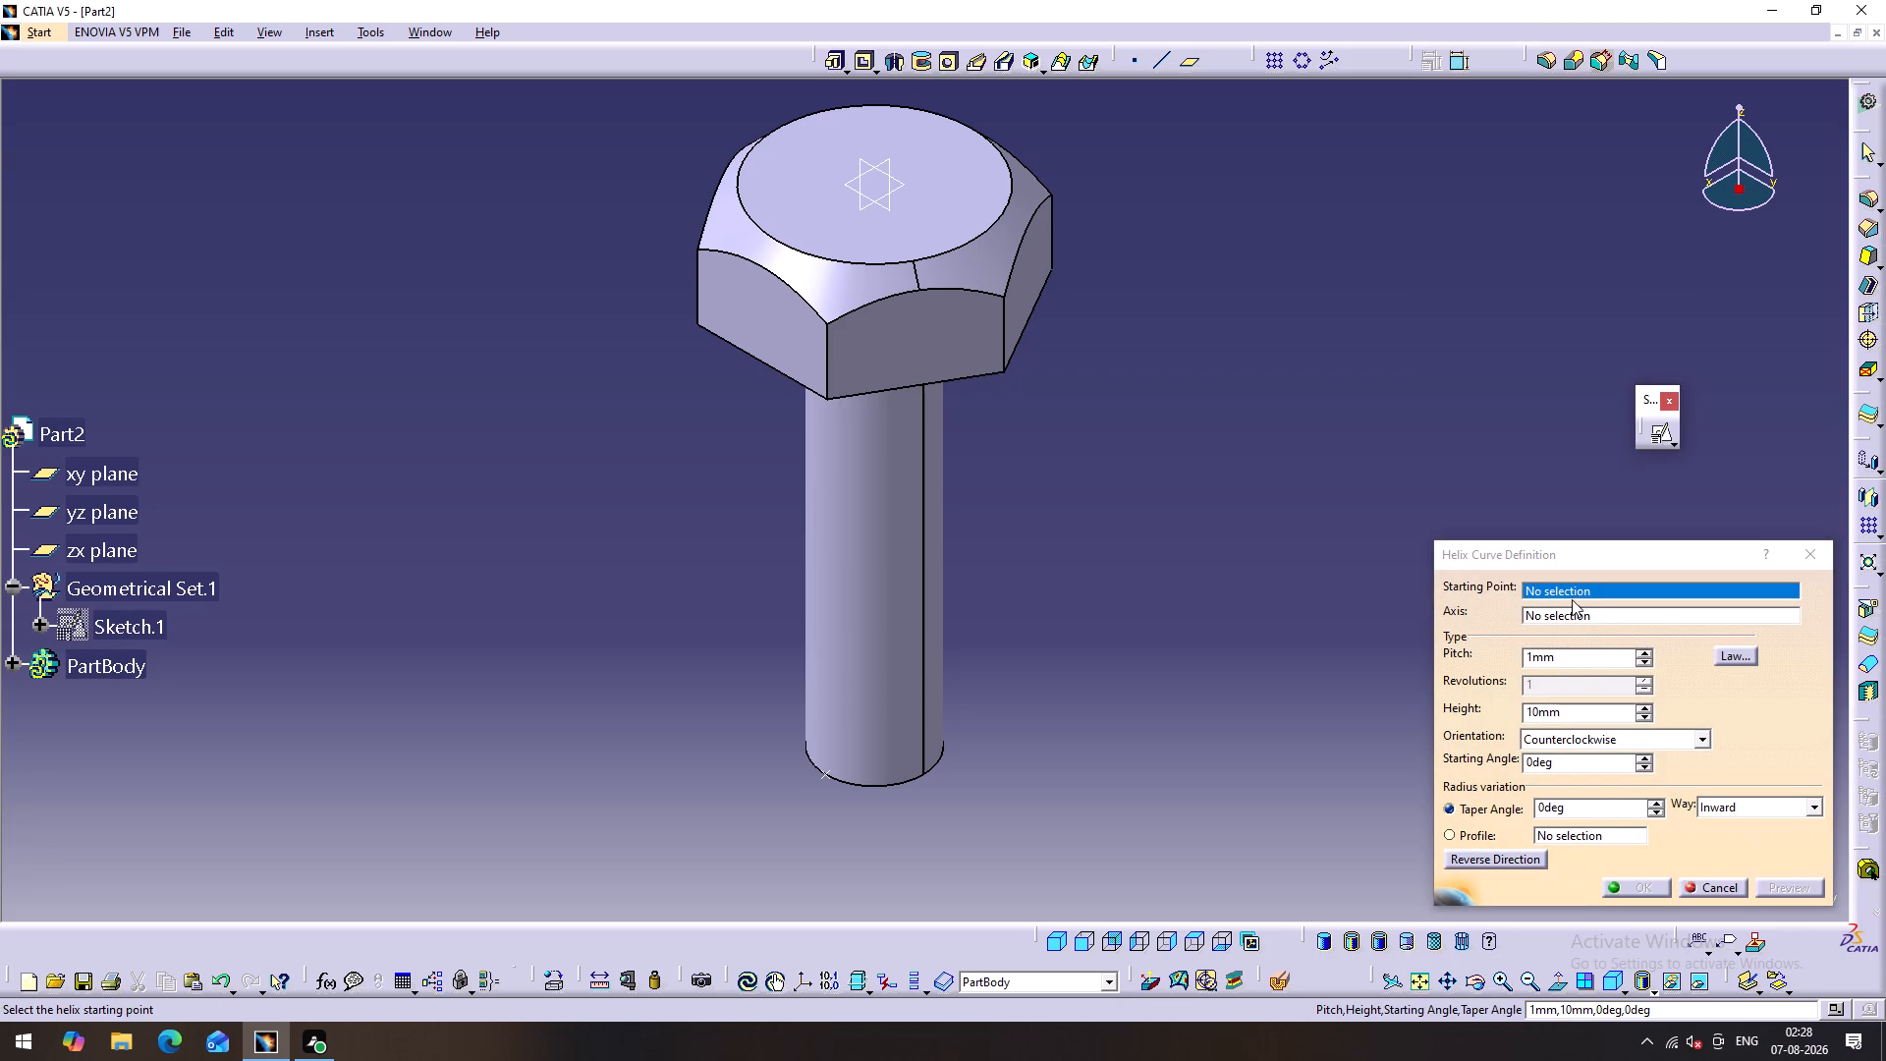
left_click(824, 776)
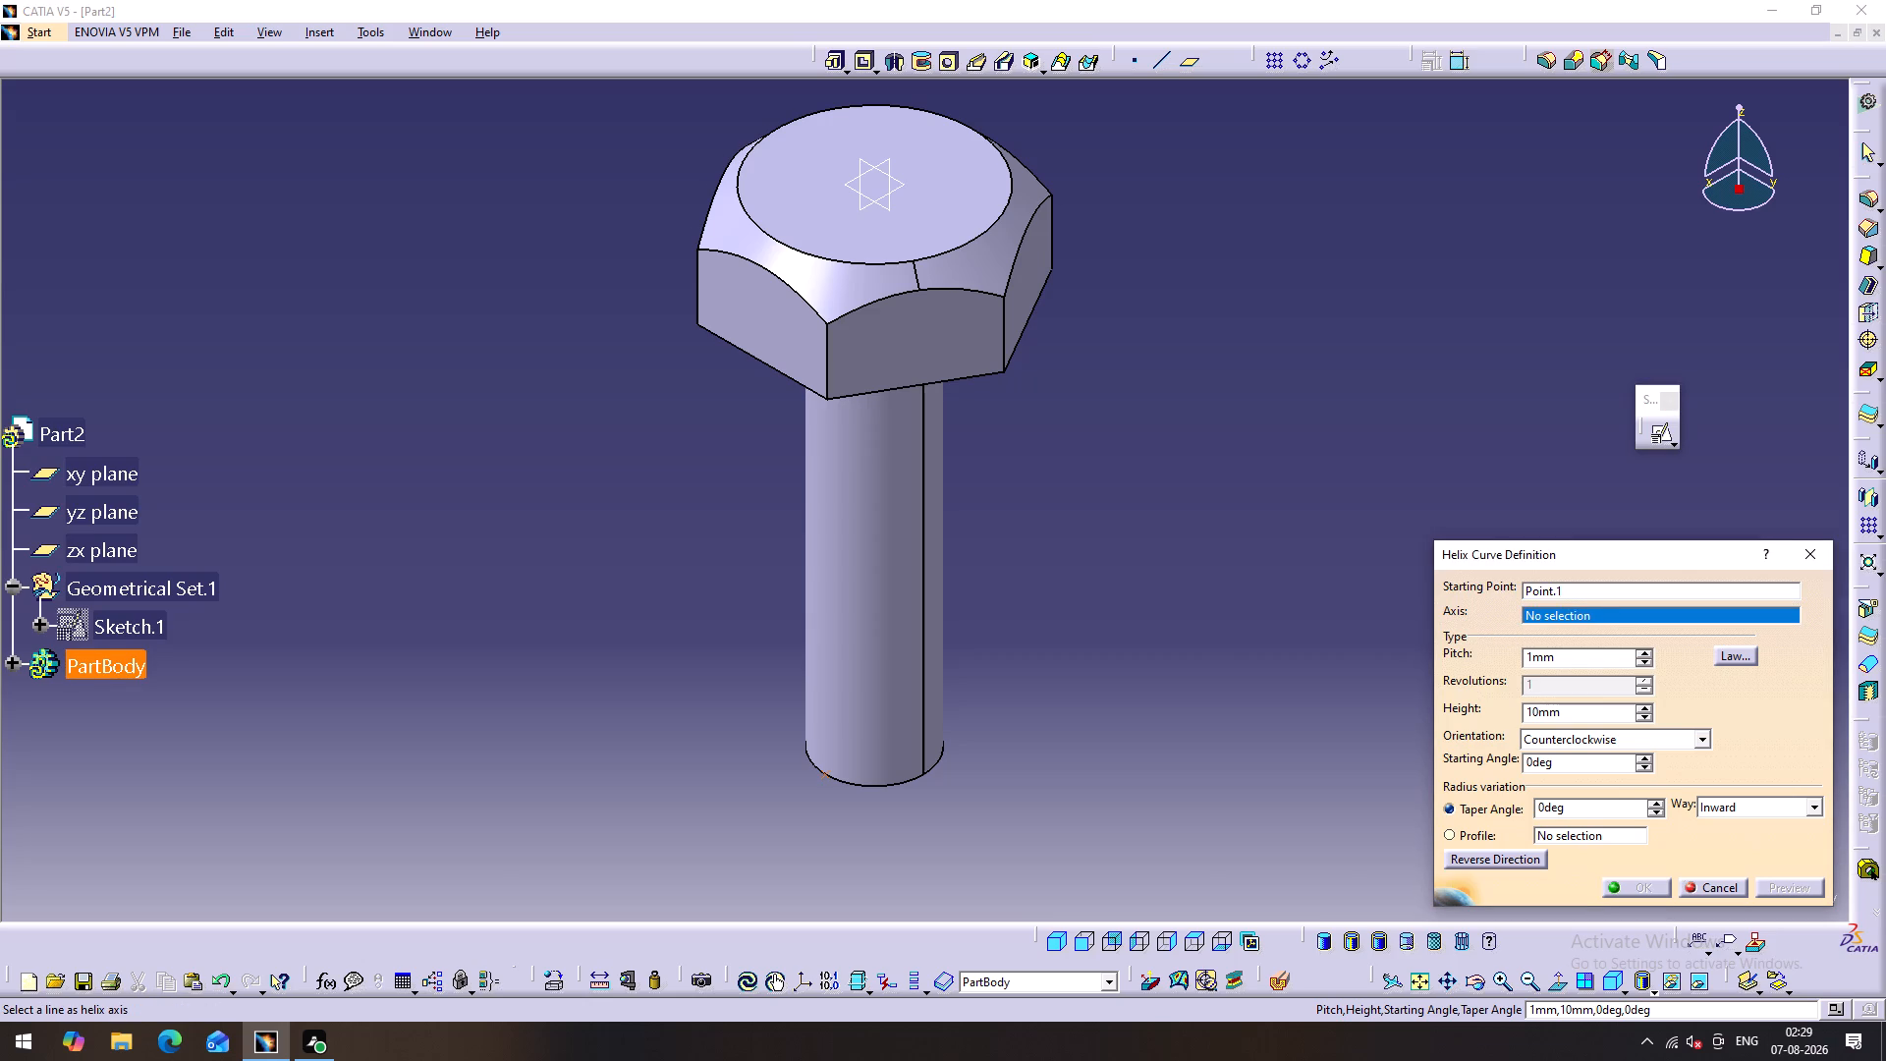
right_click(1554, 615)
left_click(1593, 701)
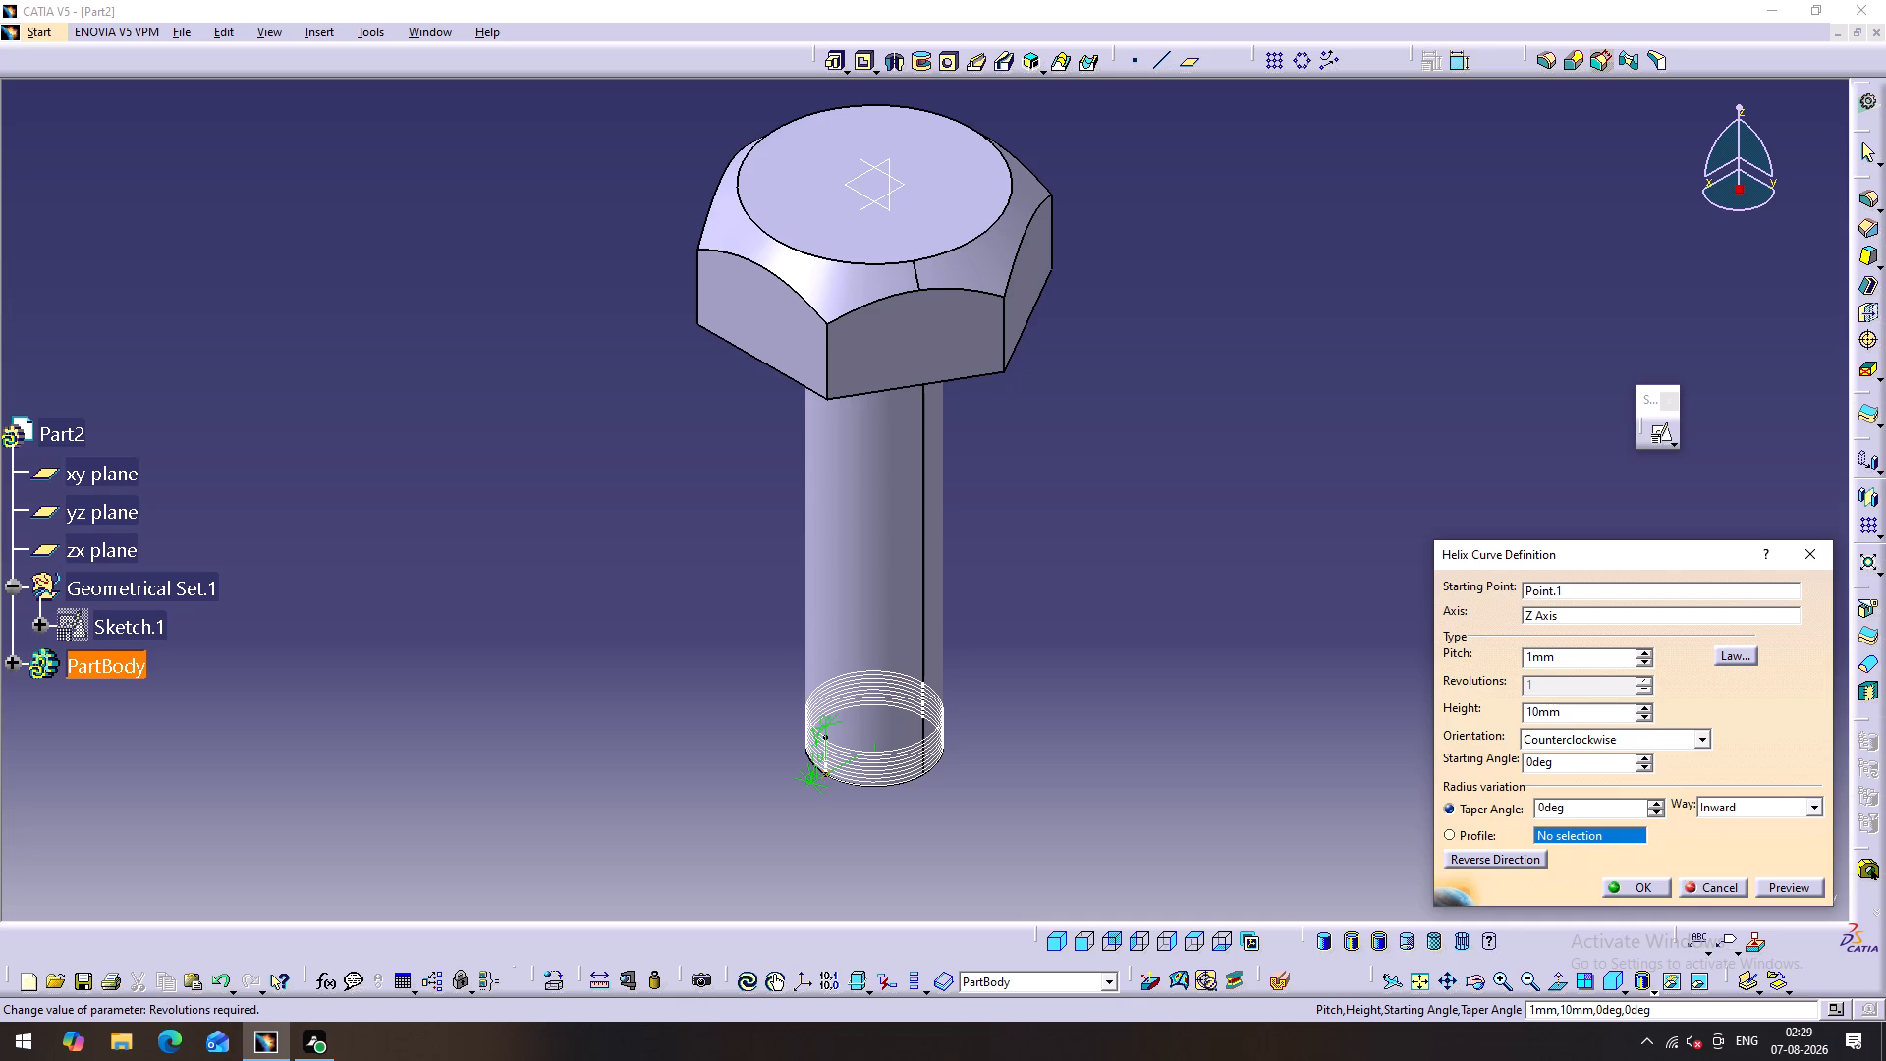
Set the helix pitch to 5 mm and its height to 100 mm.
left_click_drag(1590, 659, 1501, 658)
key("5")
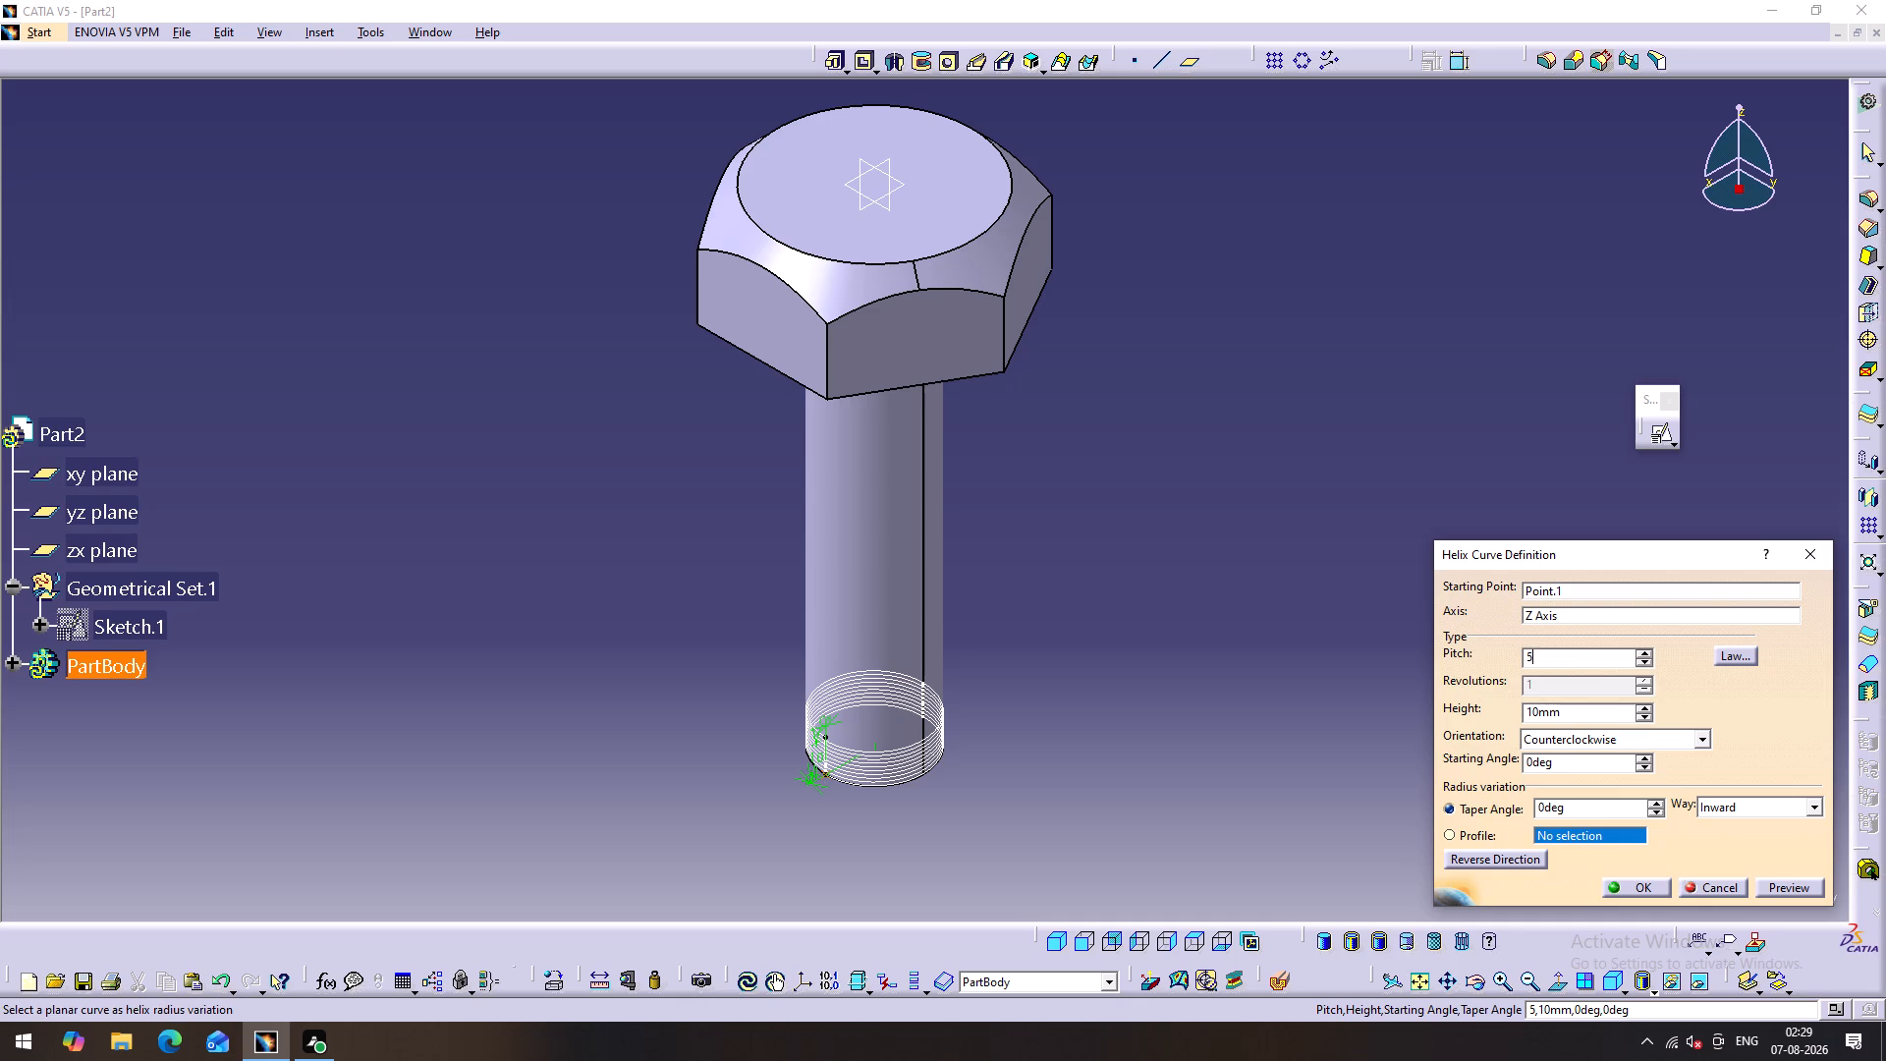
left_click(1263, 660)
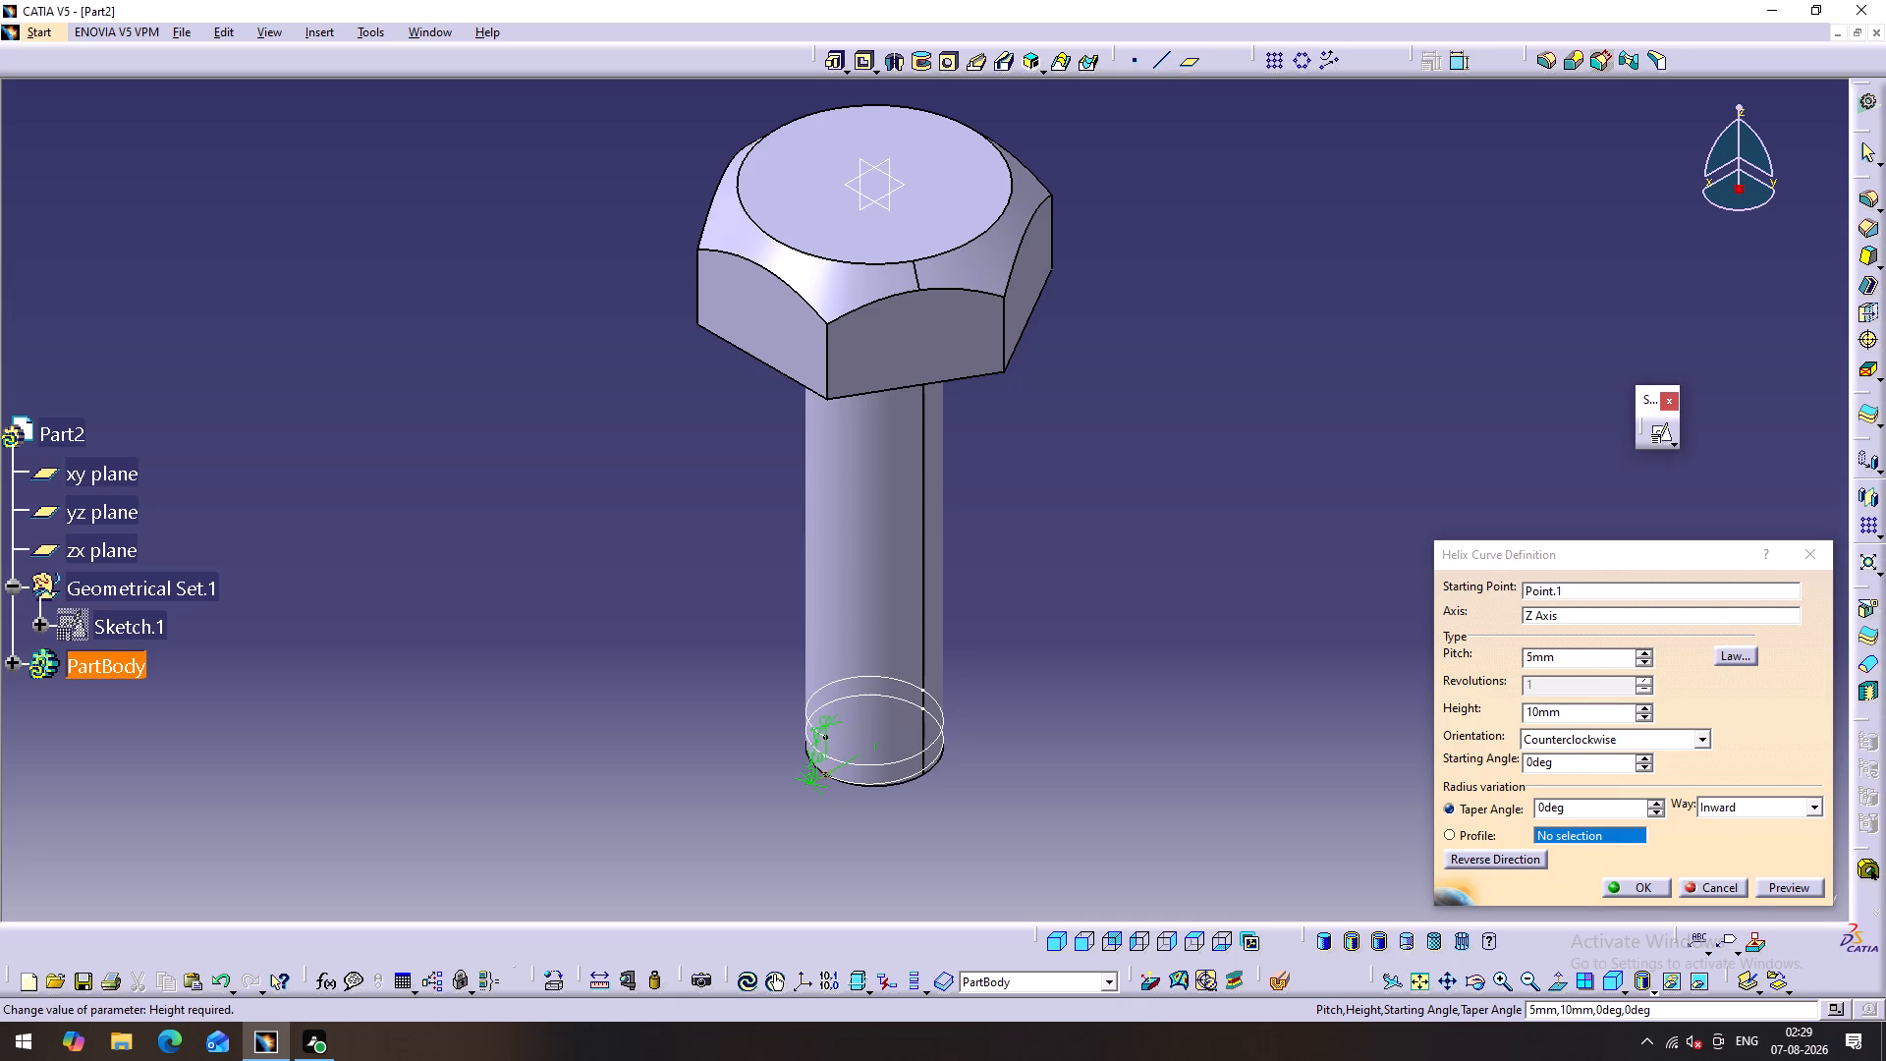
left_click_drag(1580, 707, 1510, 714)
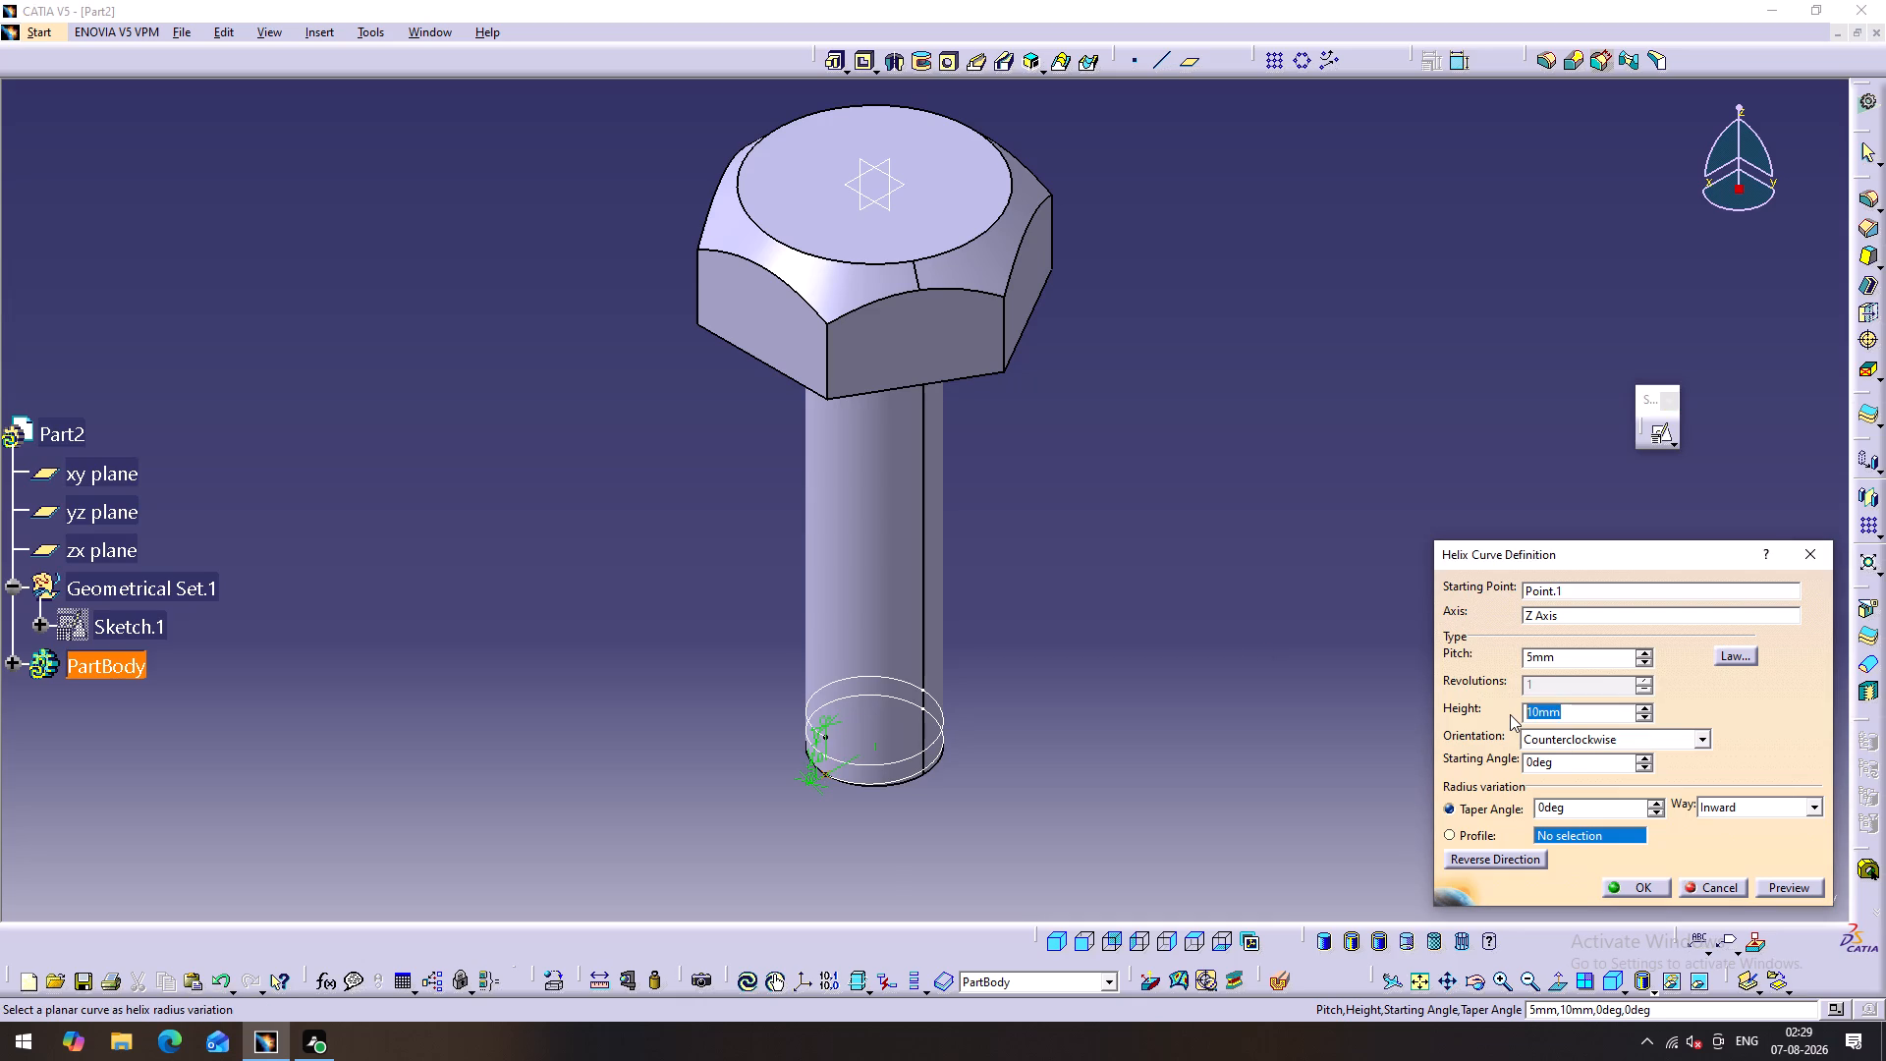
type("10")
key("0")
left_click(1249, 651)
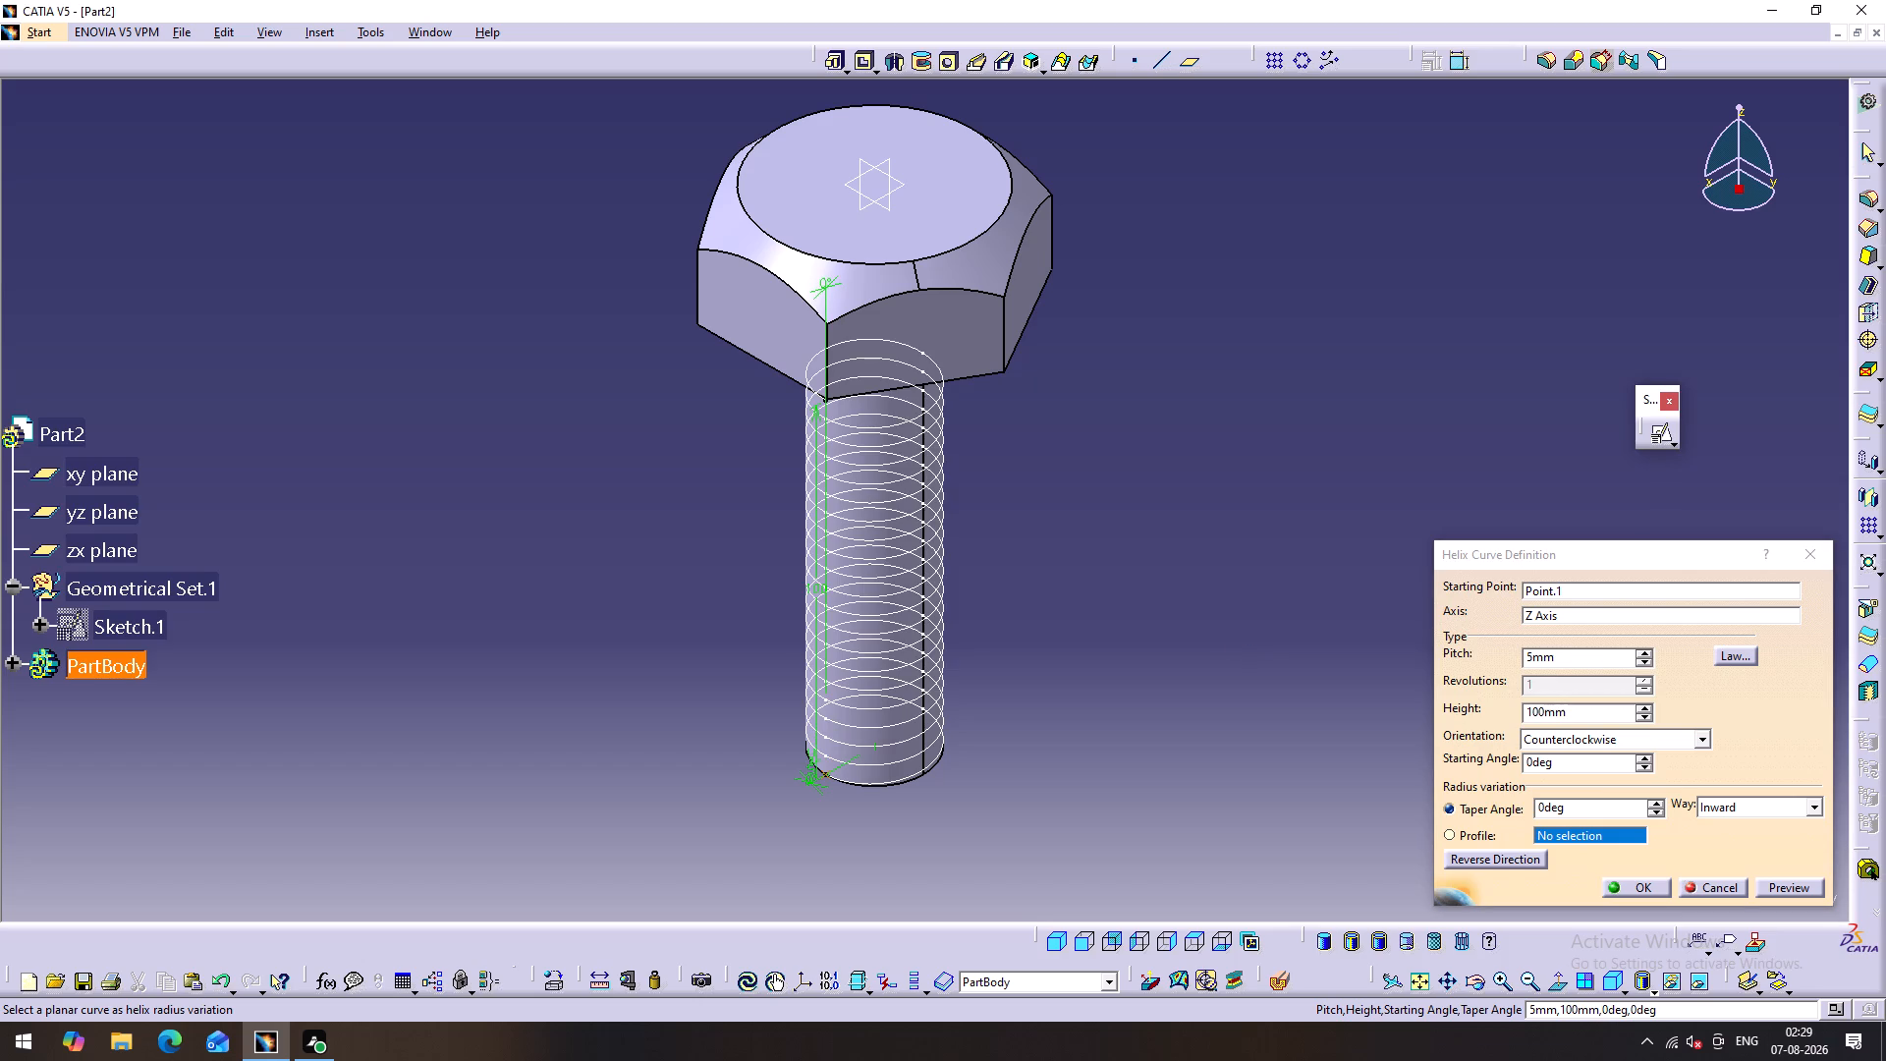
Change the helix pitch to 10 mm.
middle_click_drag(740, 738, 745, 731)
right_click_drag(740, 738, 745, 731)
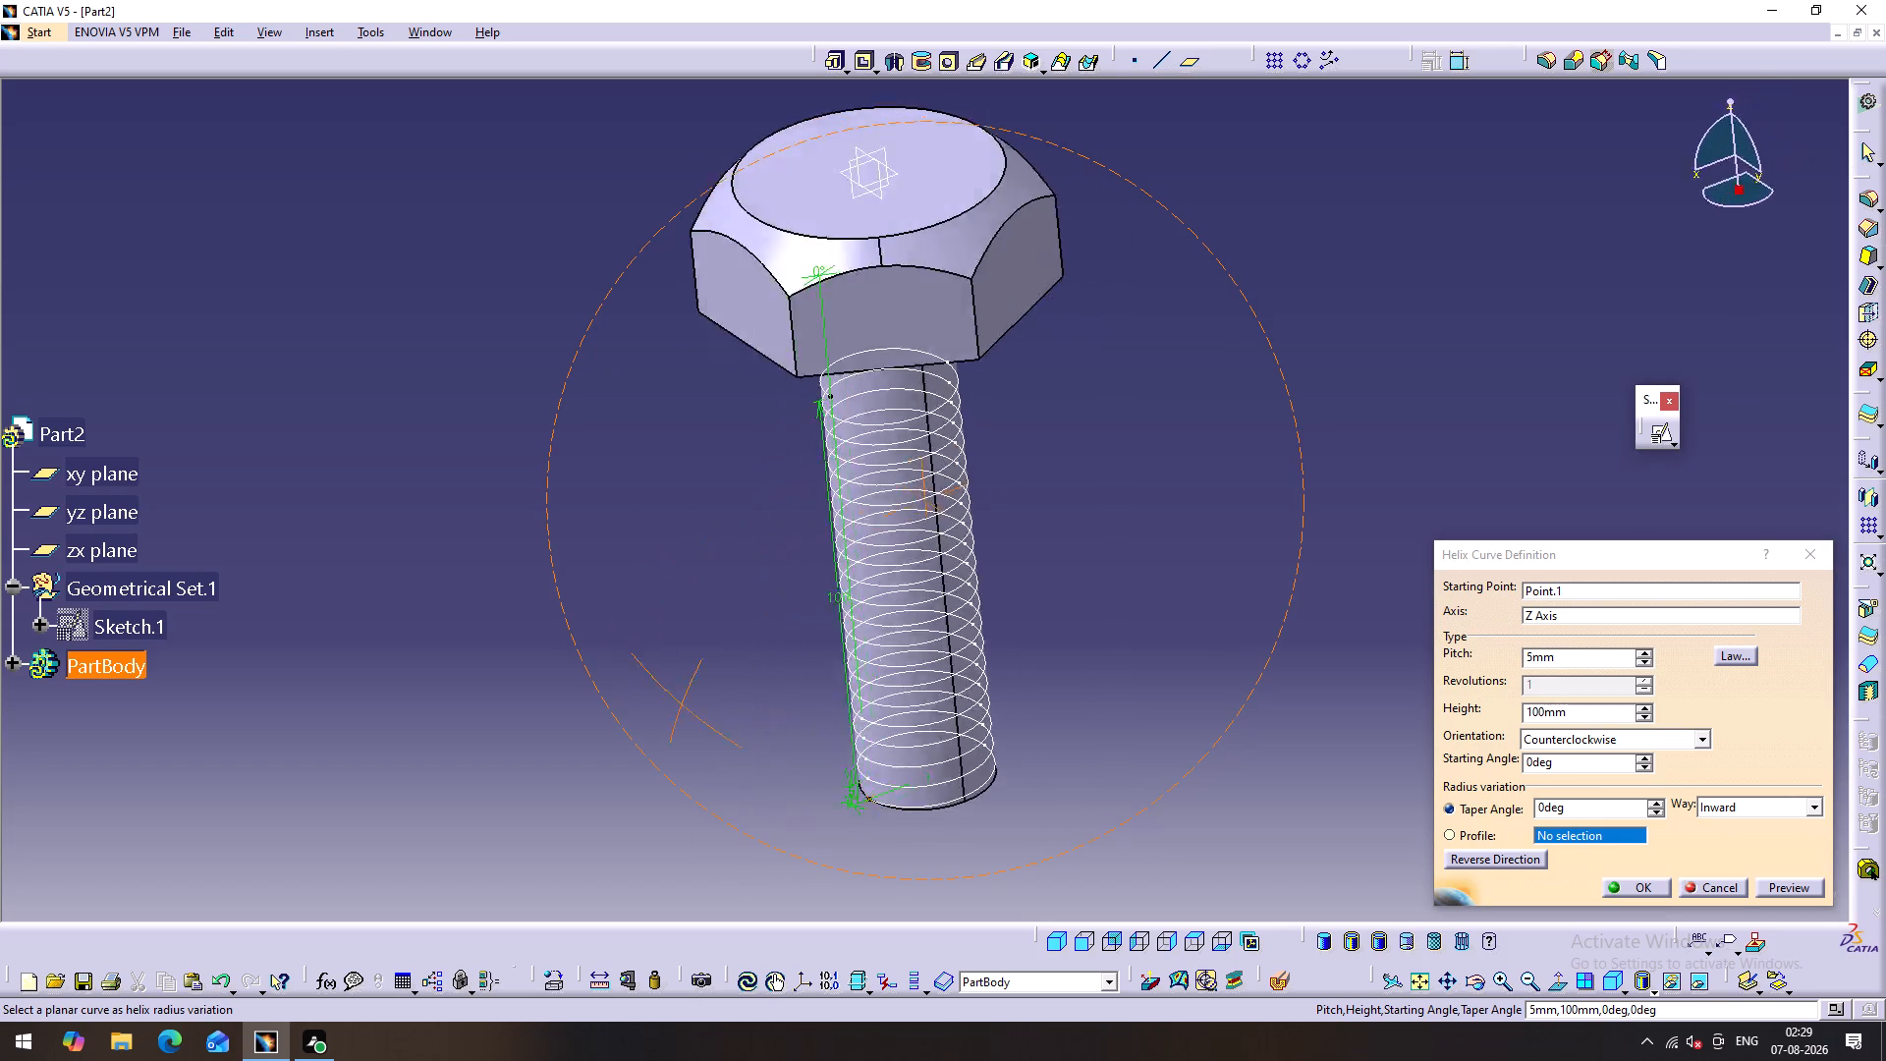
middle_click_drag(745, 731, 493, 549)
right_click_drag(745, 731, 493, 549)
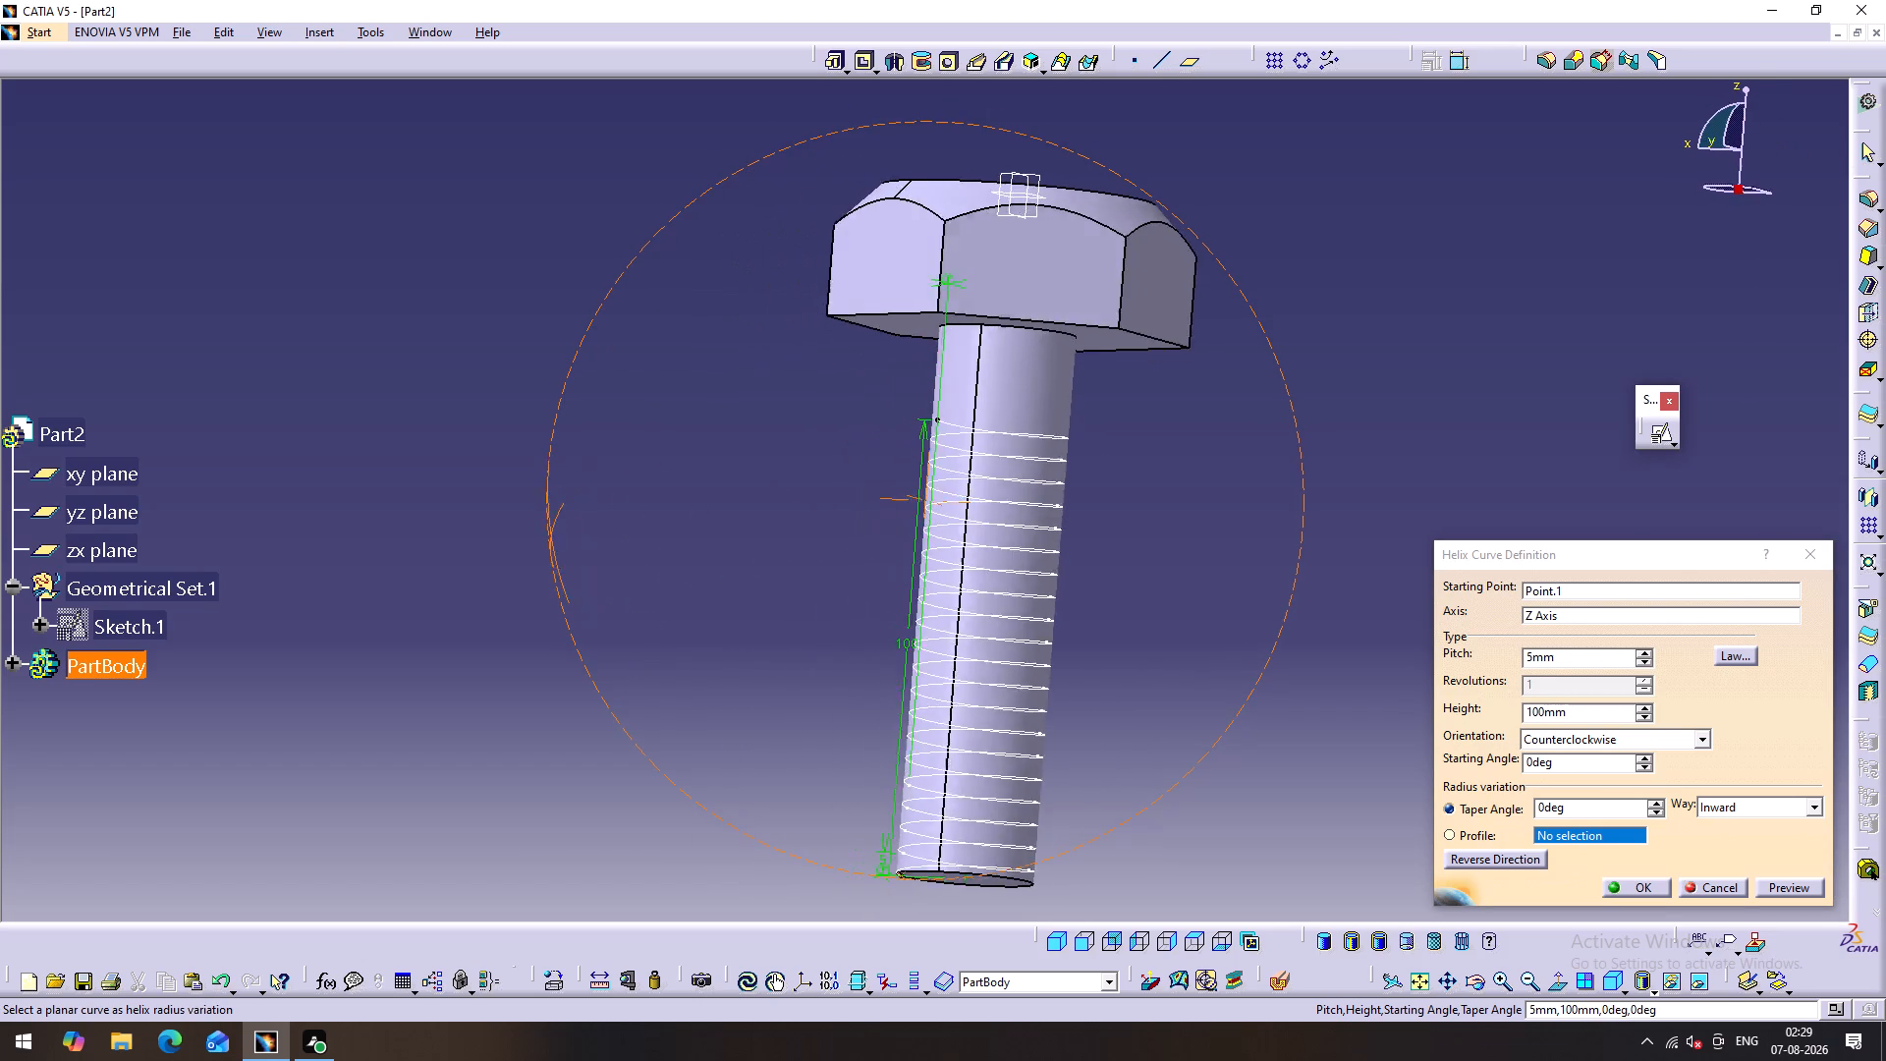
right_click_drag(493, 549, 482, 558)
middle_click_drag(493, 549, 482, 558)
left_click_drag(1558, 663, 1433, 649)
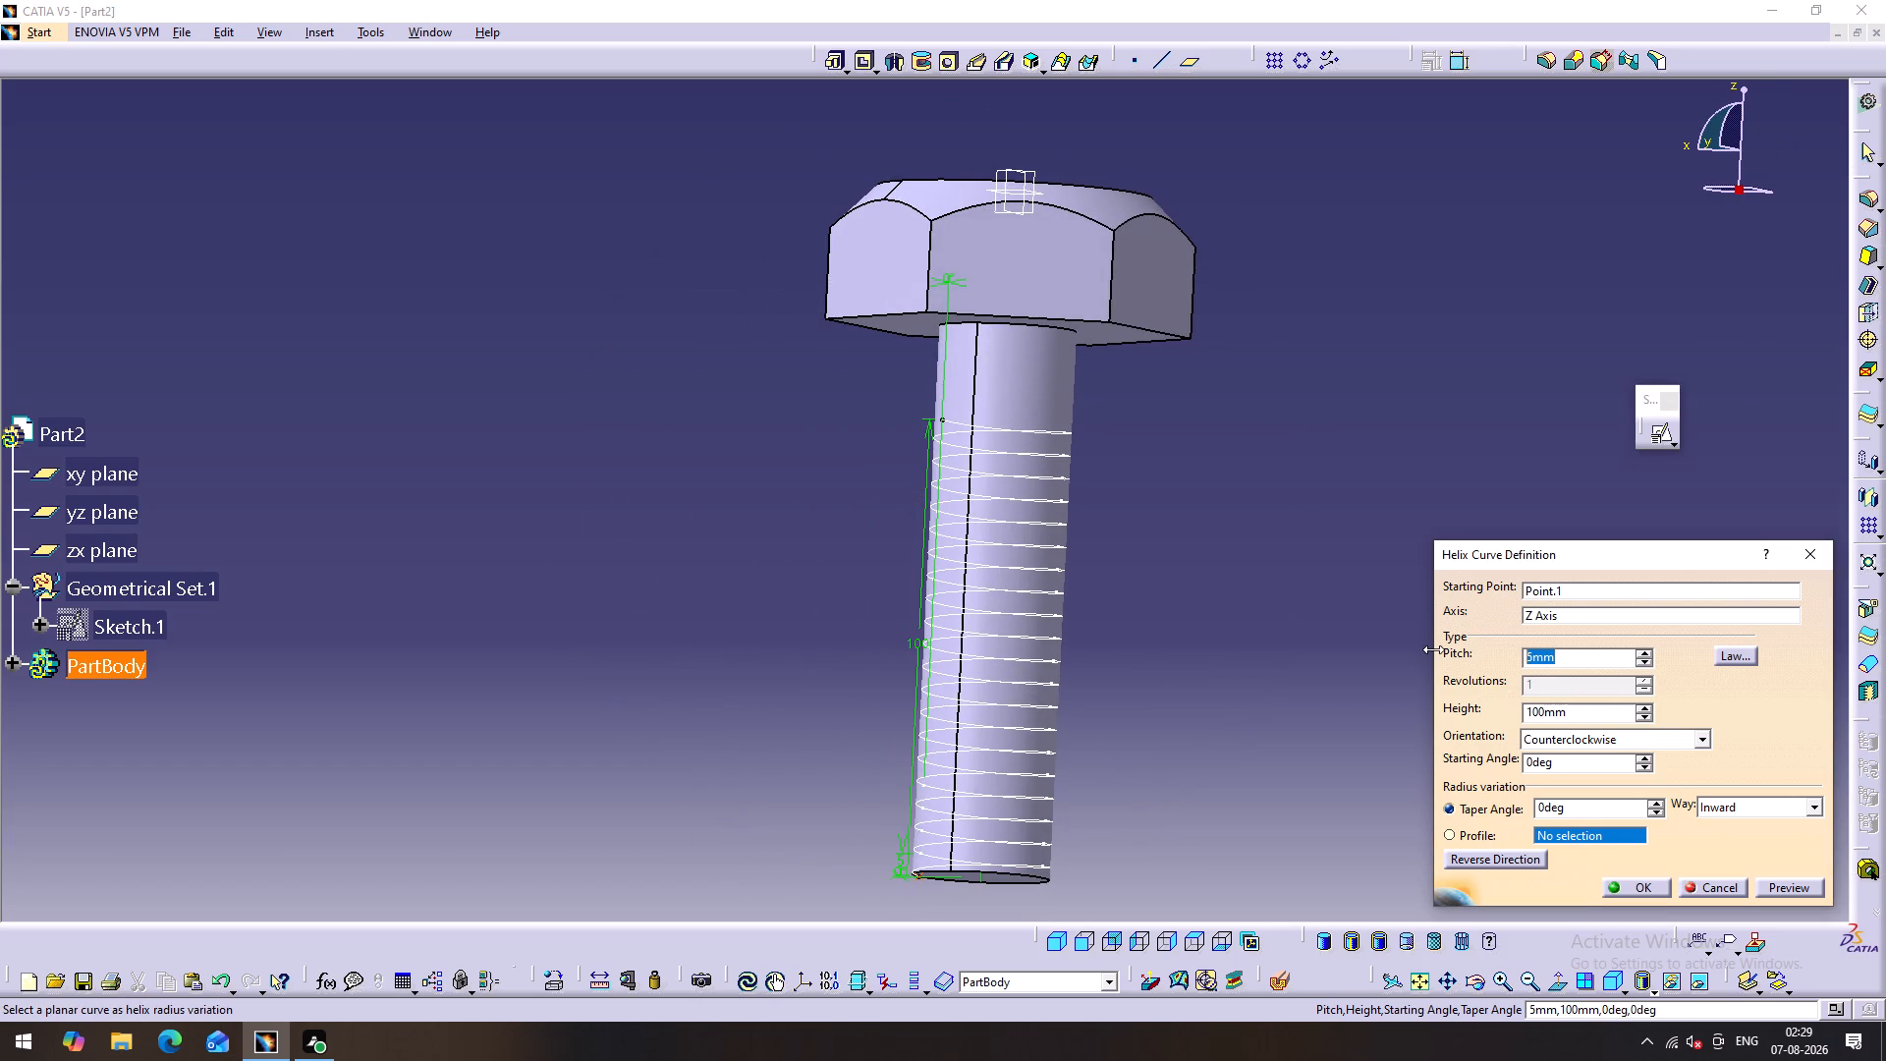
type("10")
left_click(1264, 681)
Examine the helix preview around the shank from several angles and restore the fitted isometric view.
middle_click_drag(1221, 731, 1253, 827)
right_click_drag(1221, 731, 1253, 827)
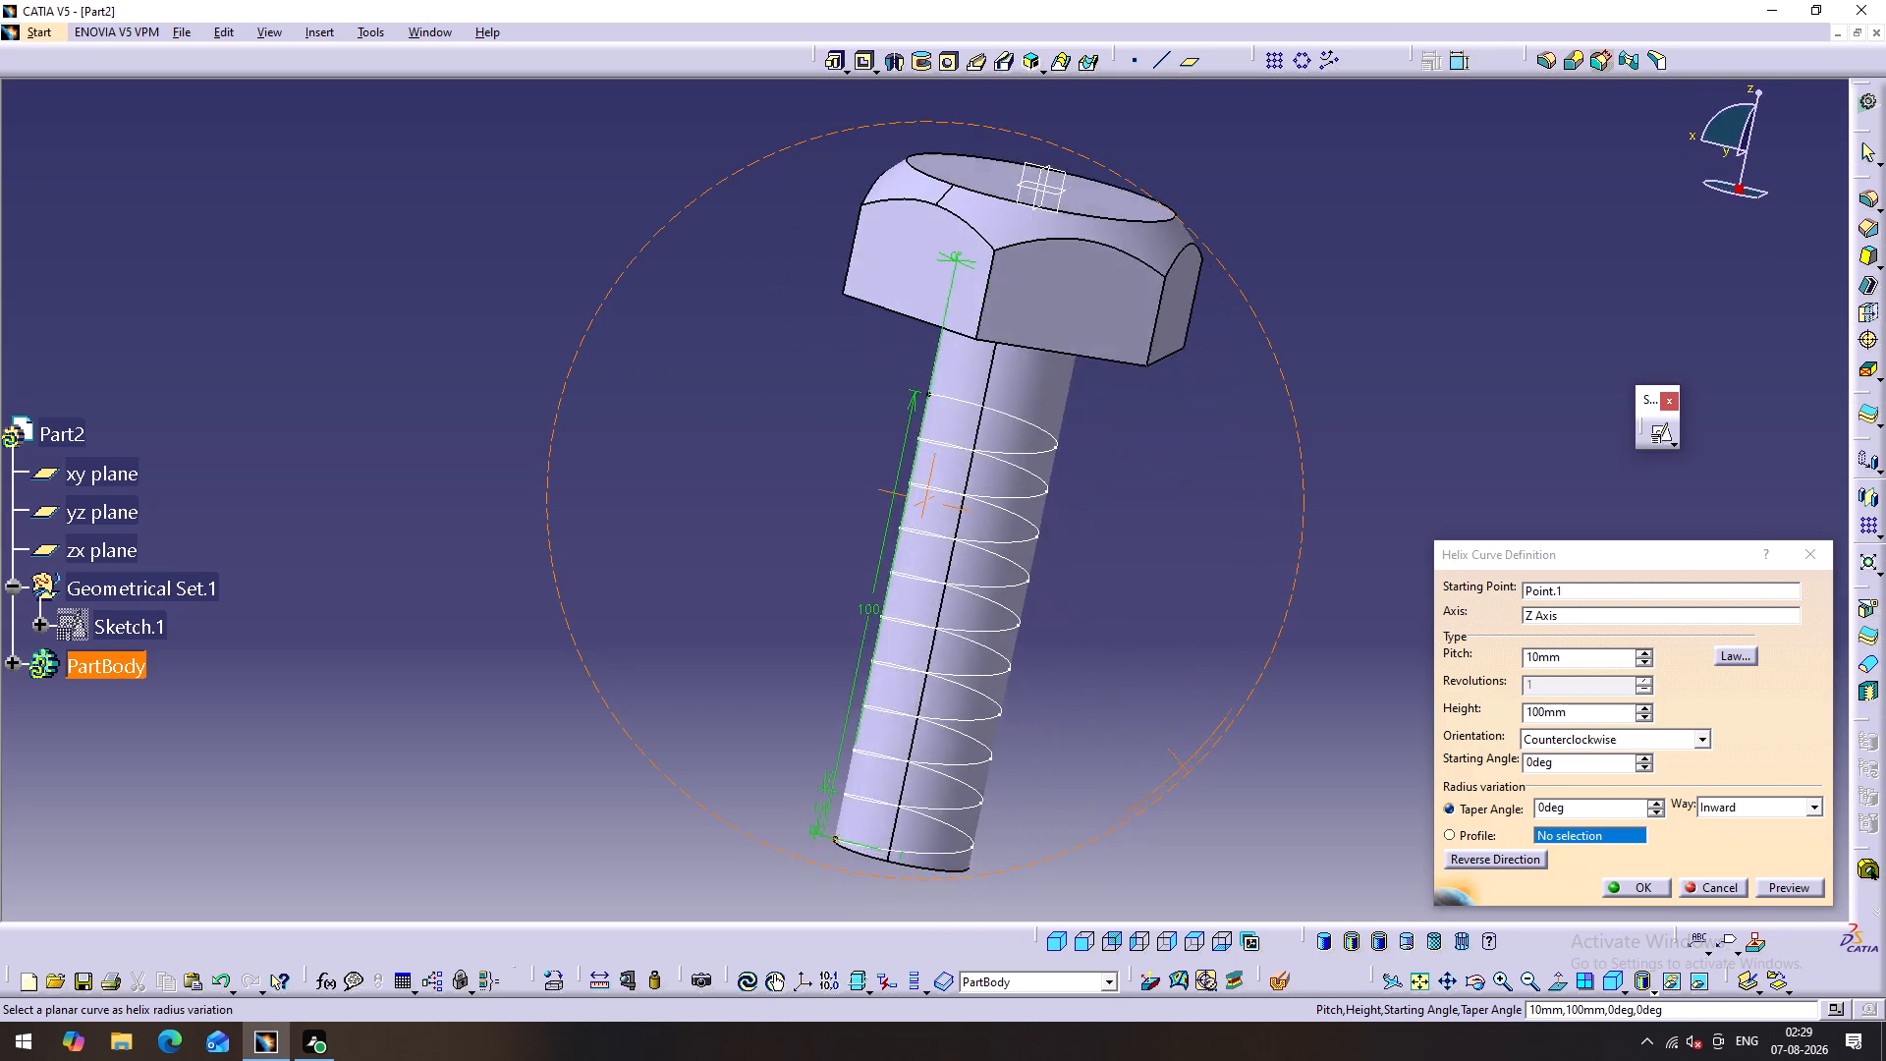
middle_click_drag(1253, 827, 1313, 780)
right_click_drag(1253, 827, 1313, 780)
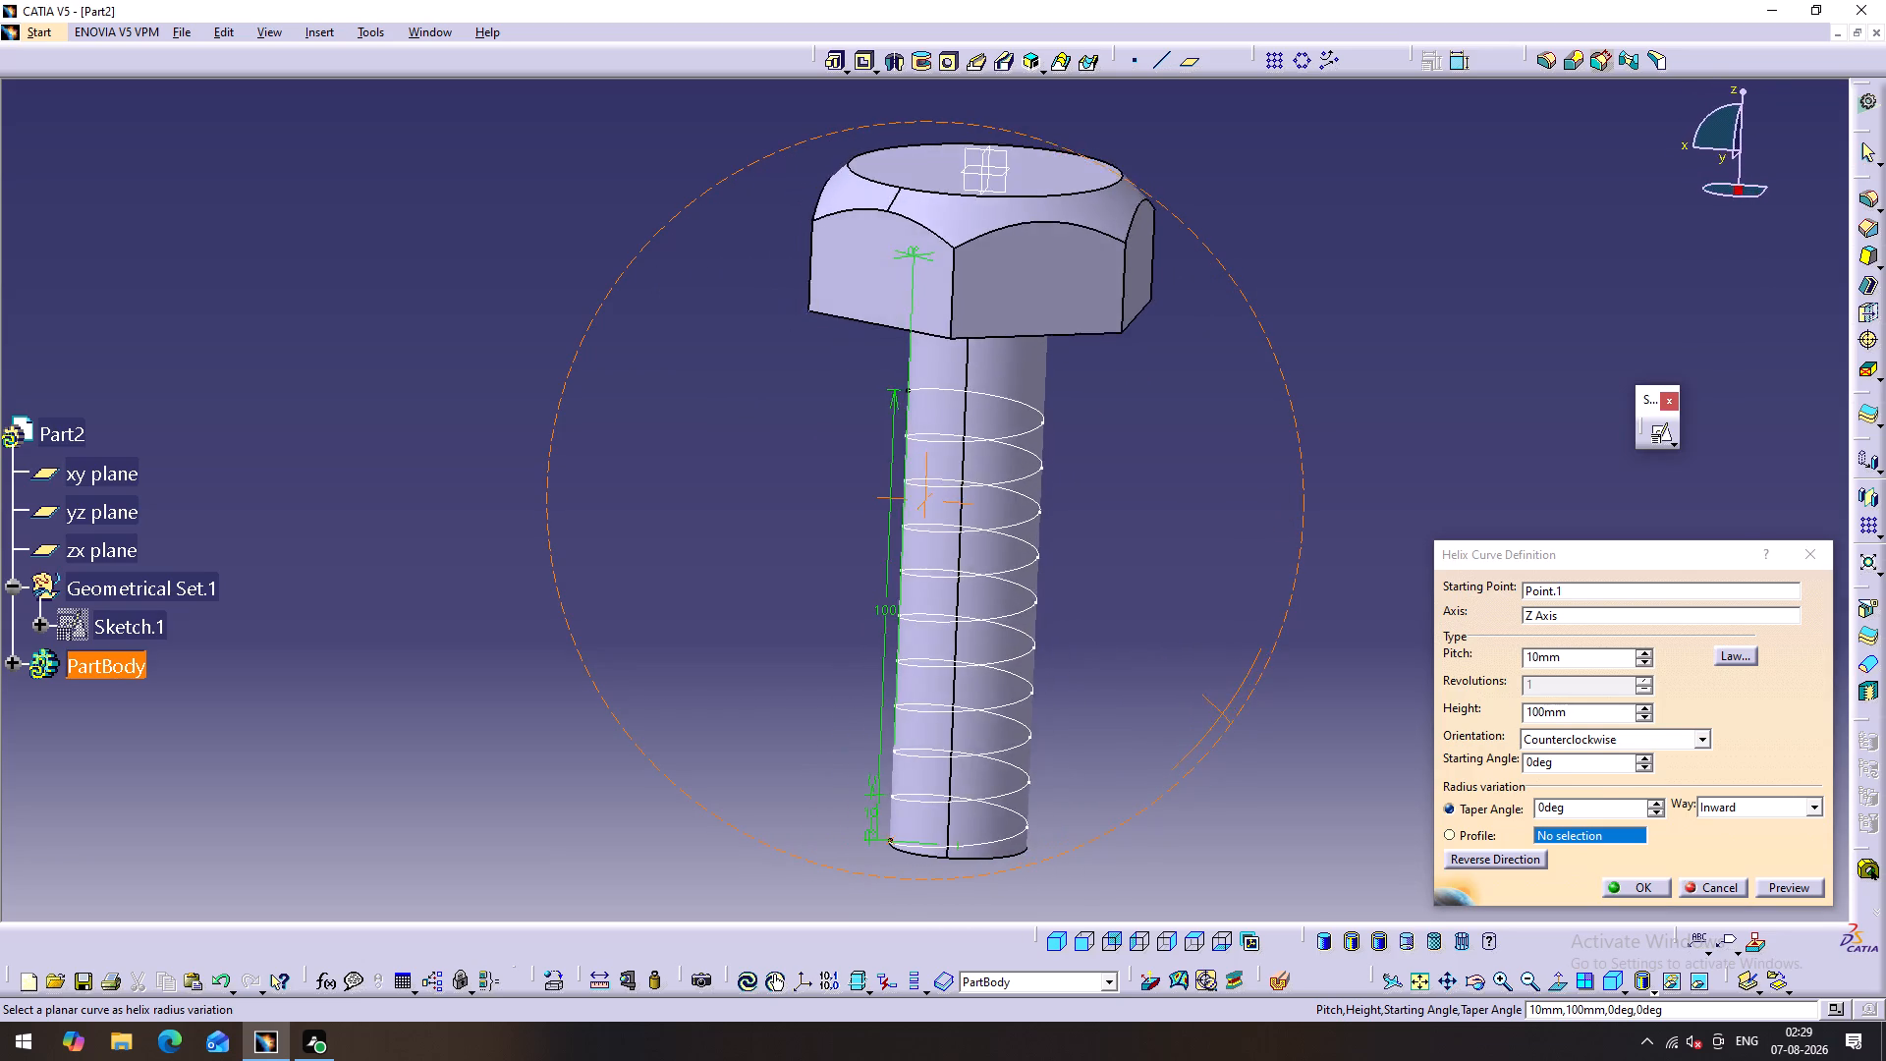
middle_click_drag(1313, 780, 1284, 716)
right_click_drag(1313, 780, 1284, 716)
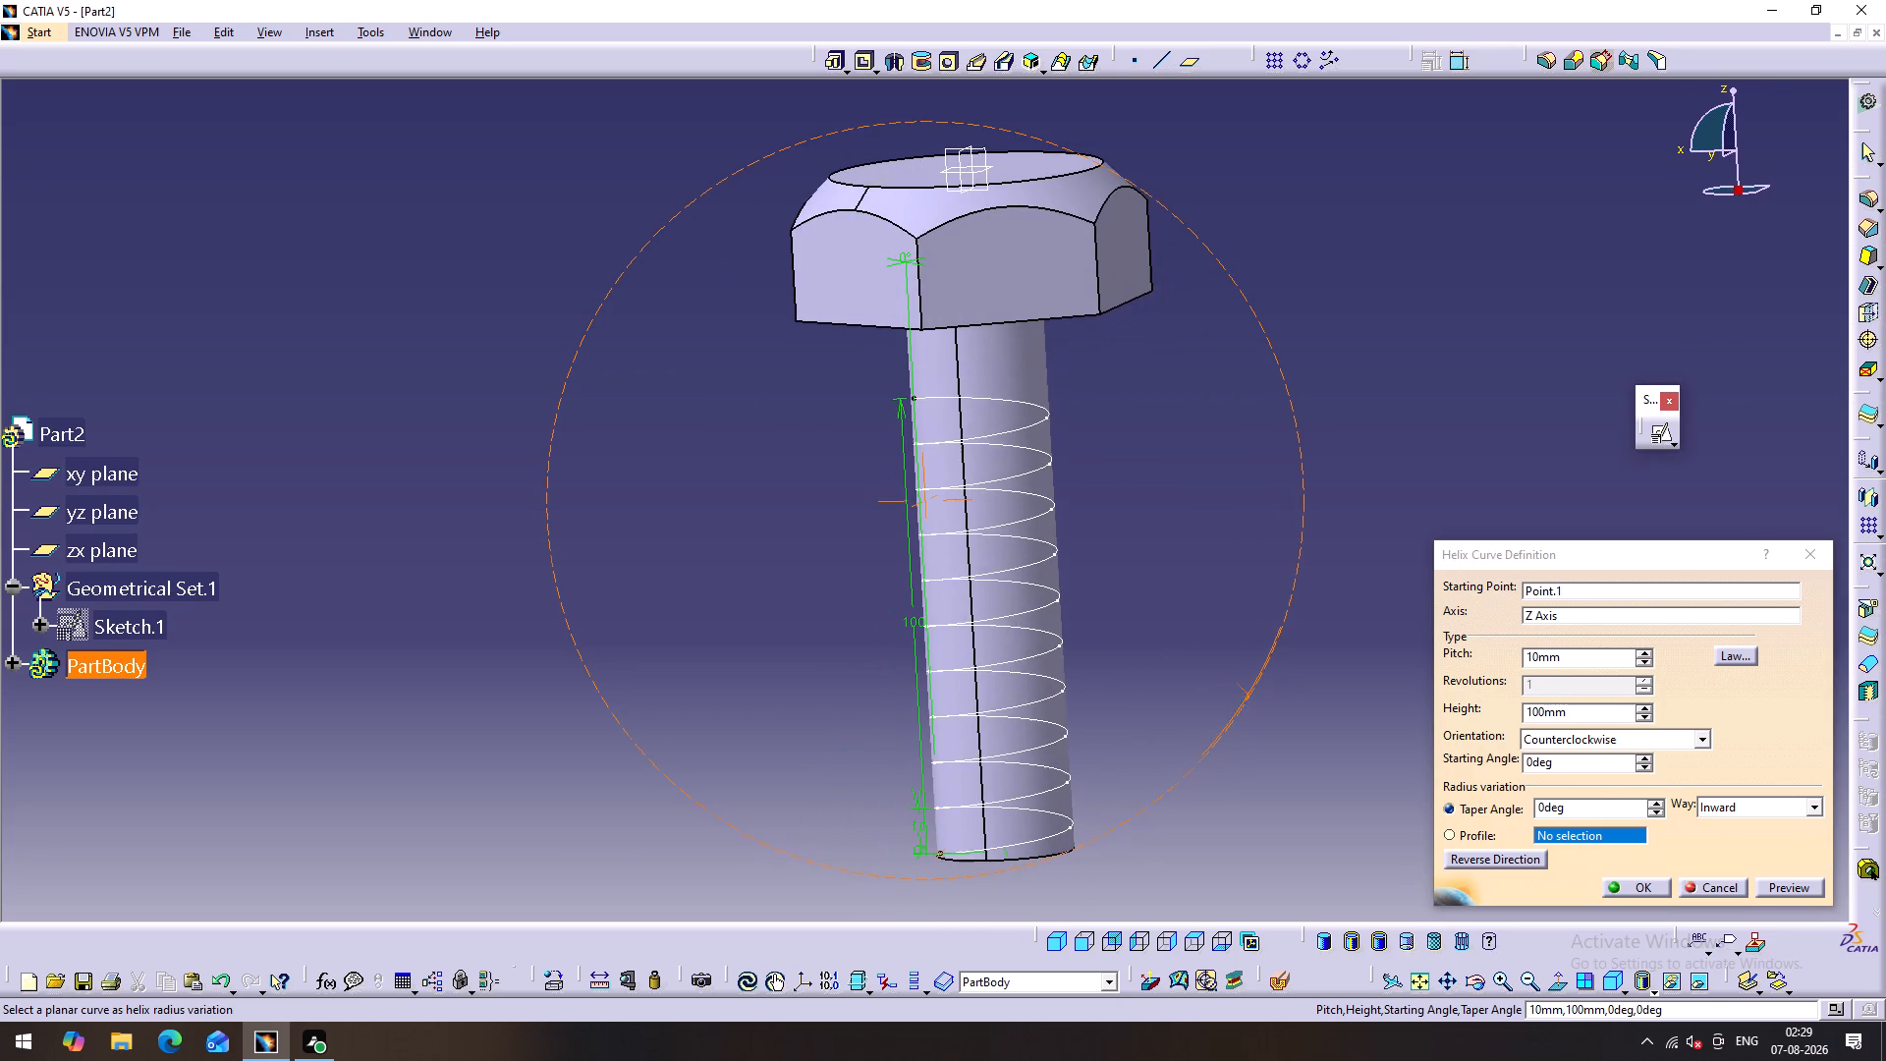
right_click_drag(1284, 716, 1284, 715)
middle_click_drag(1284, 716, 1284, 715)
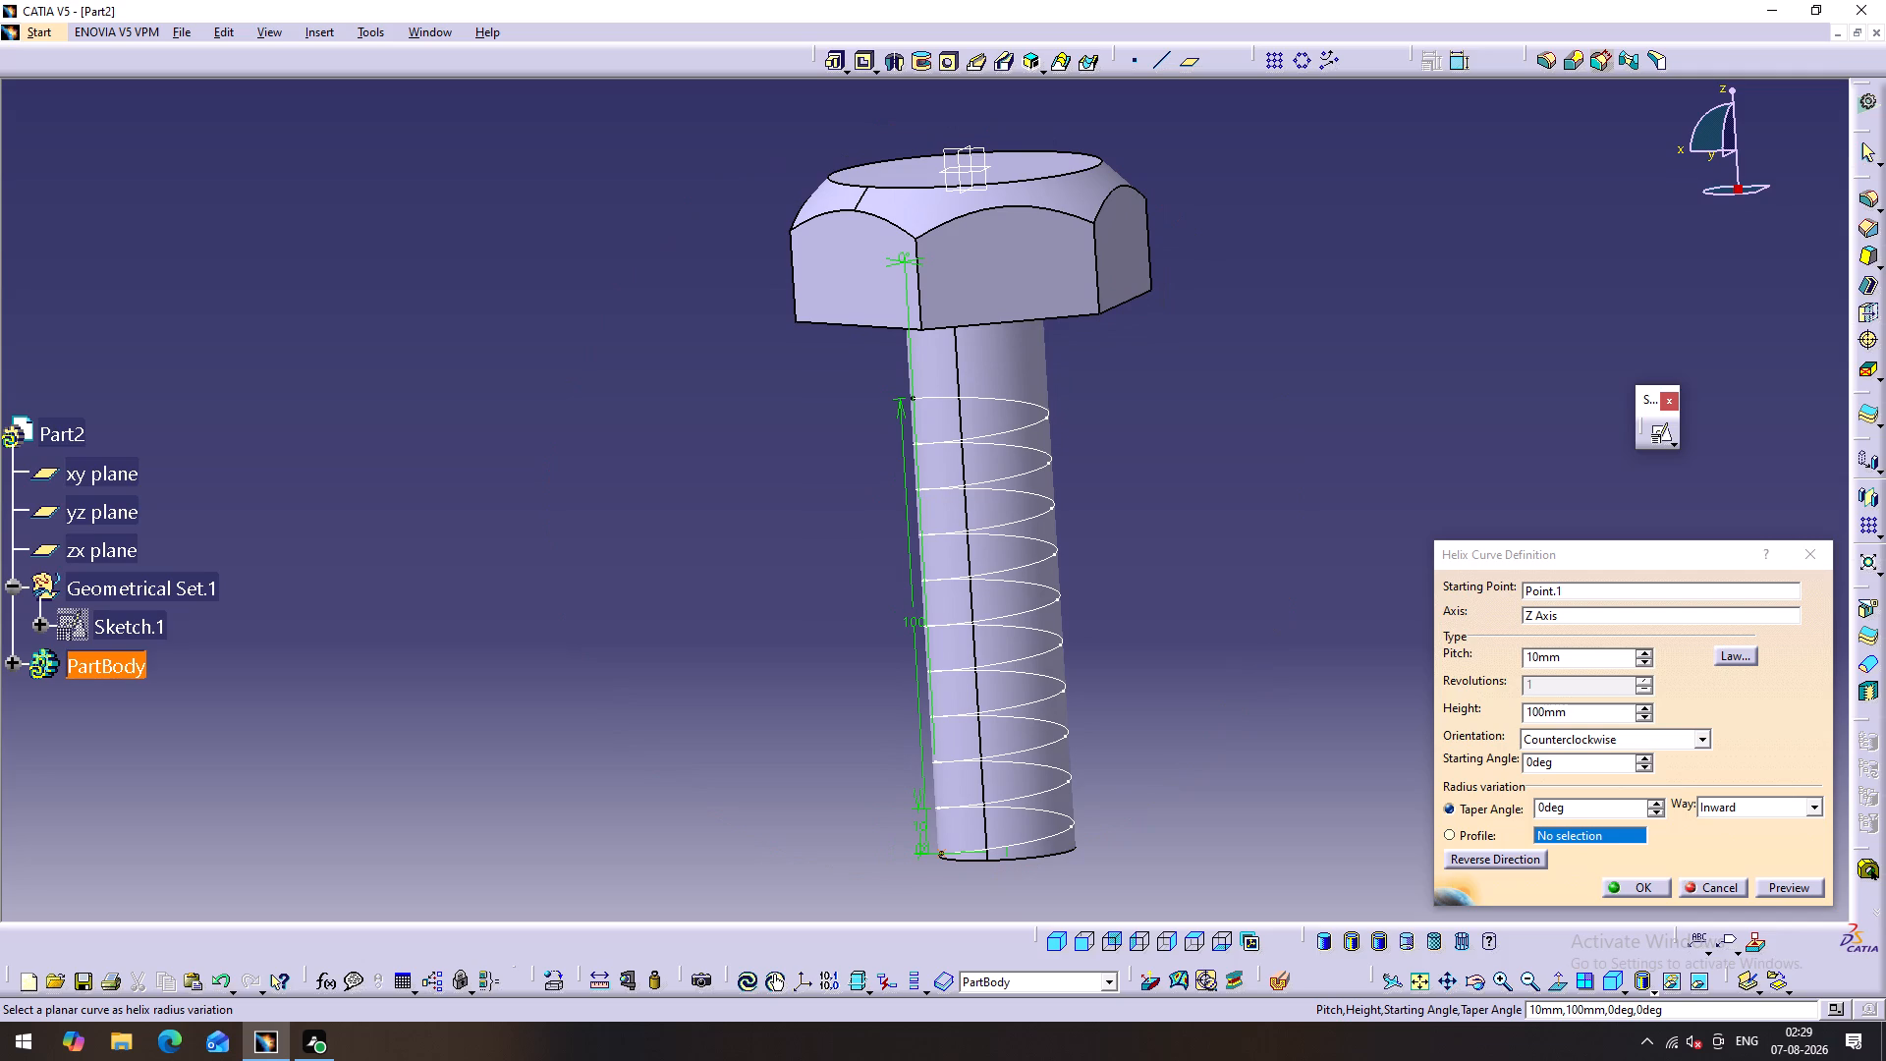
left_click(1054, 937)
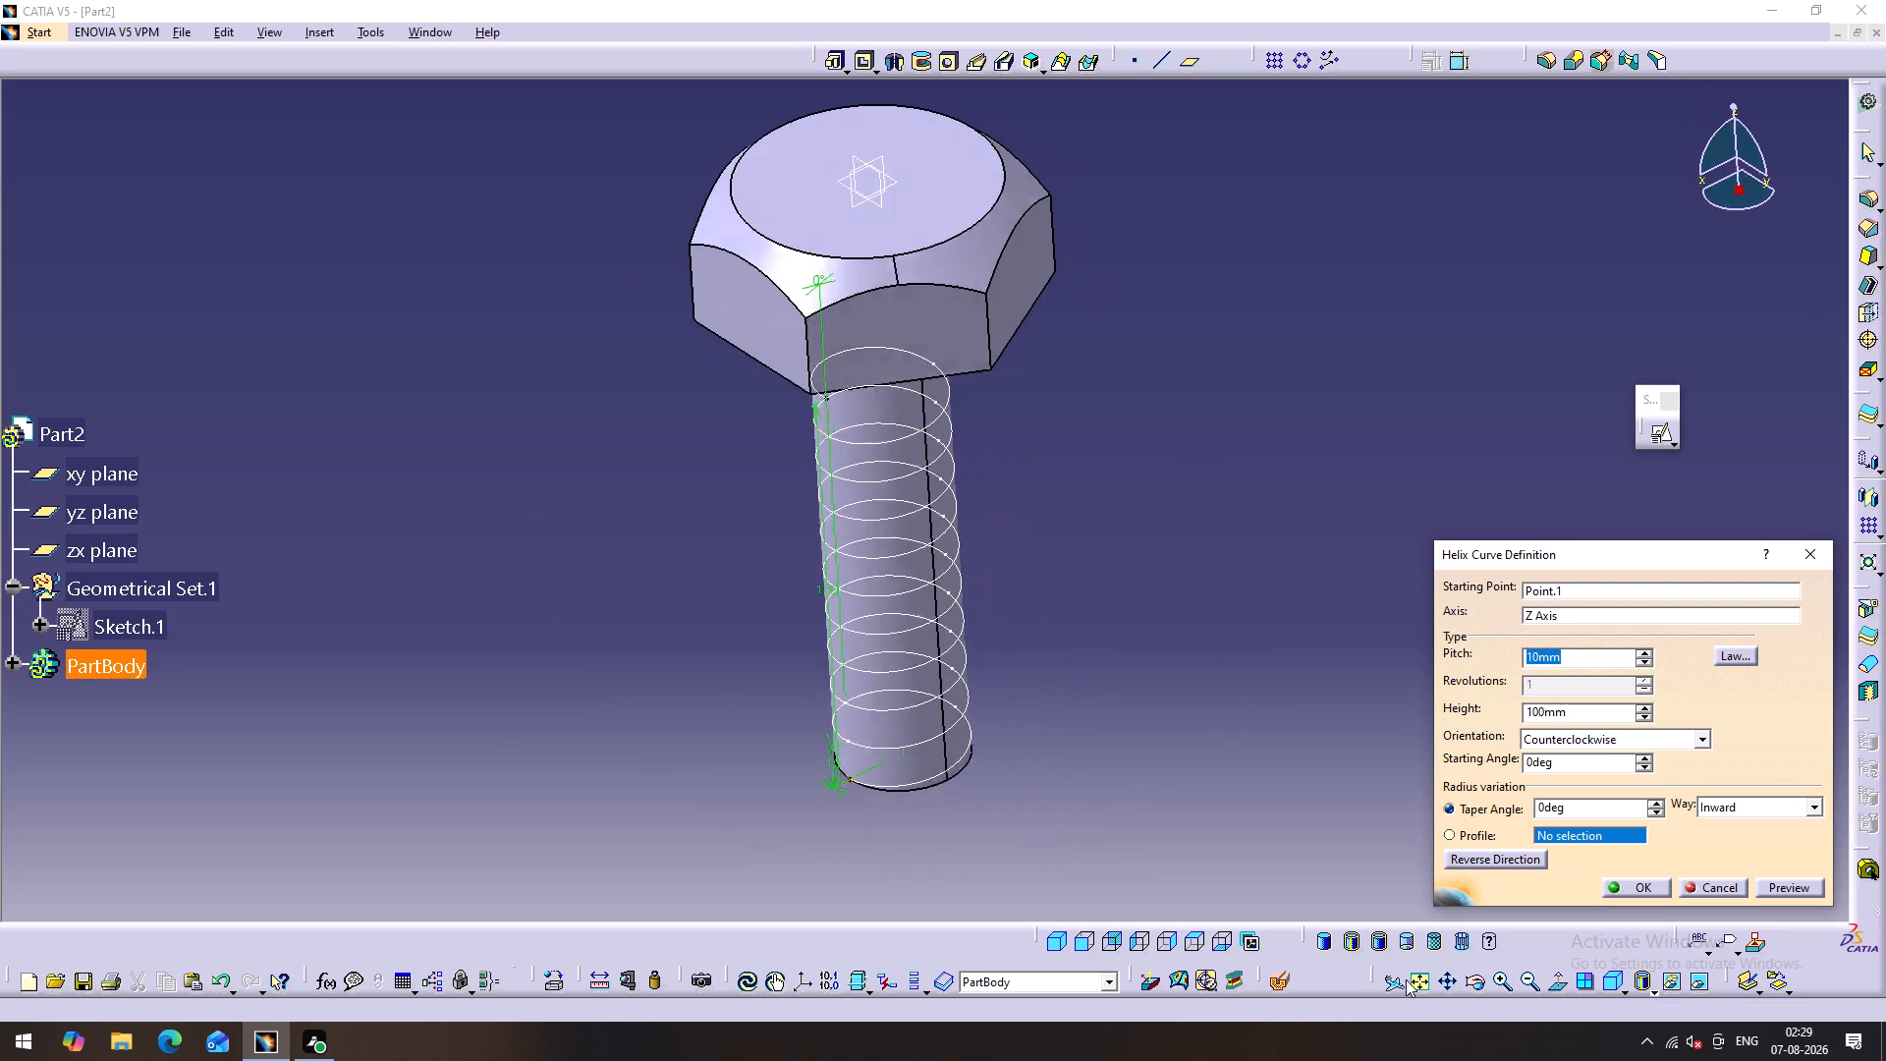
left_click(1420, 978)
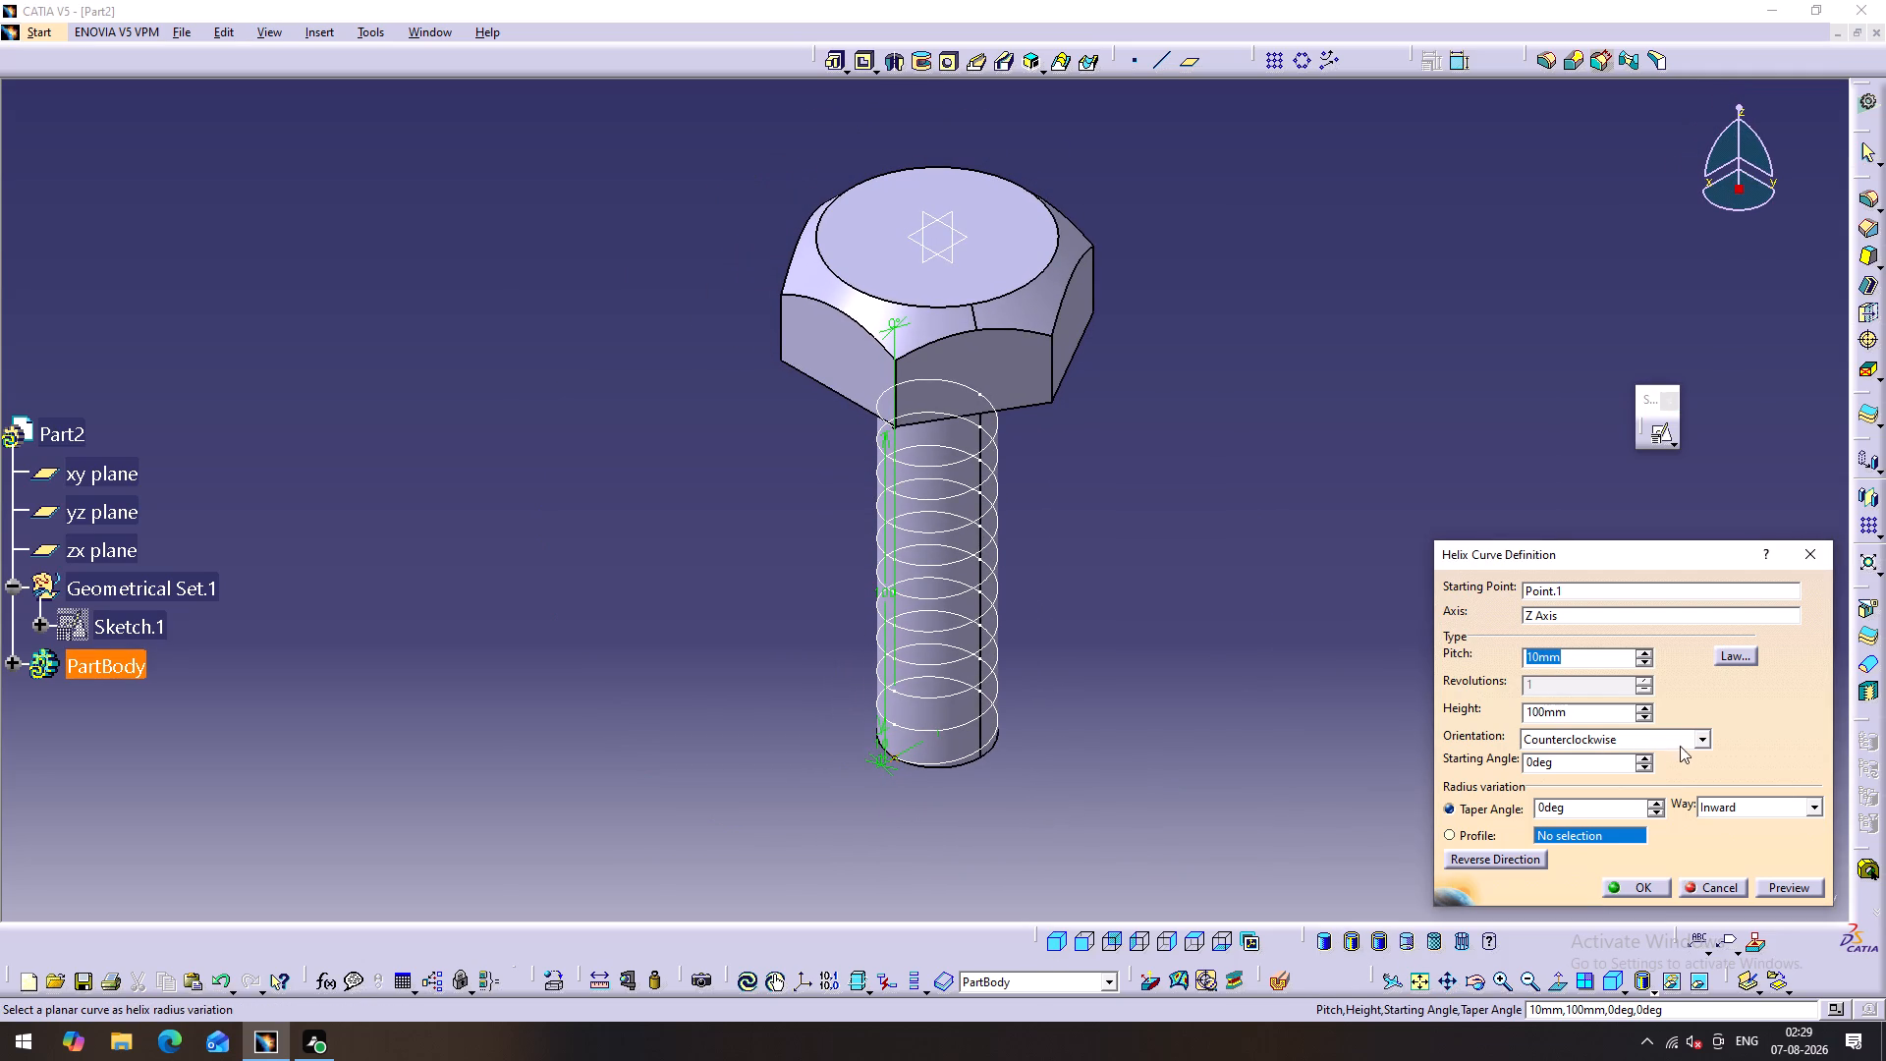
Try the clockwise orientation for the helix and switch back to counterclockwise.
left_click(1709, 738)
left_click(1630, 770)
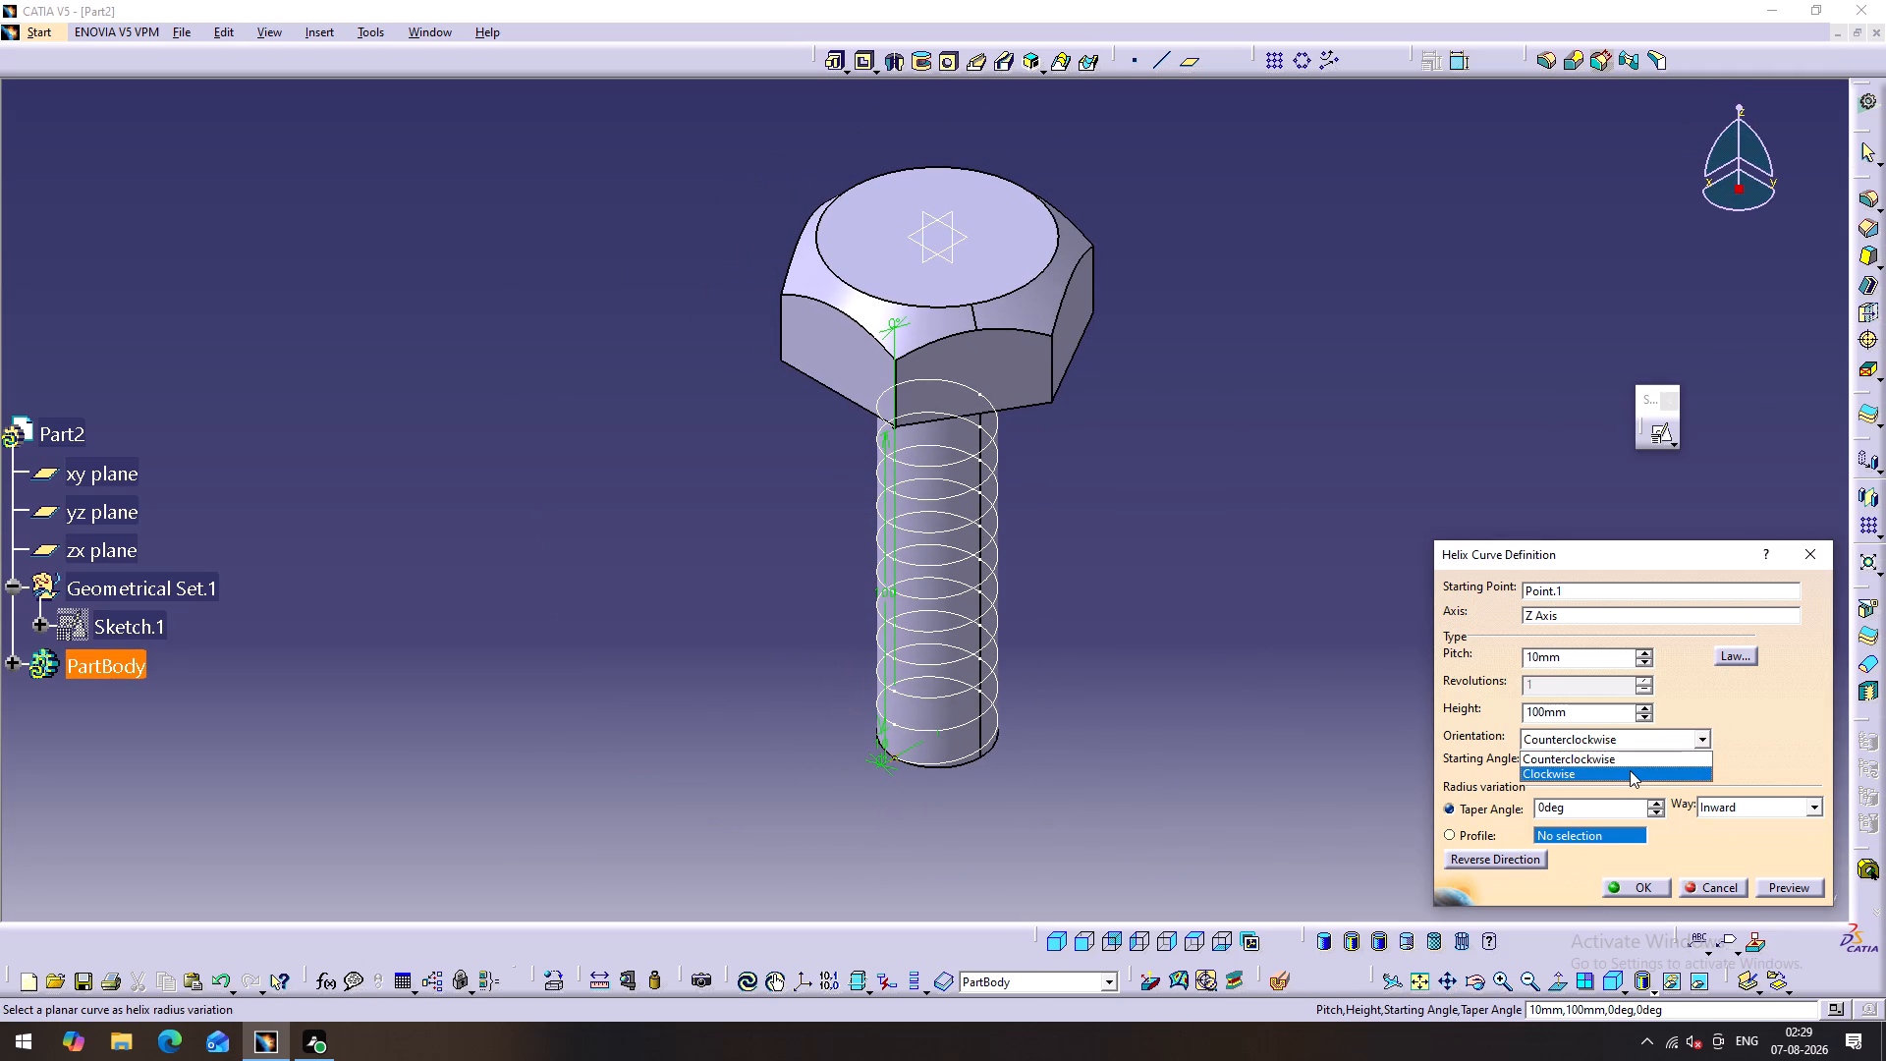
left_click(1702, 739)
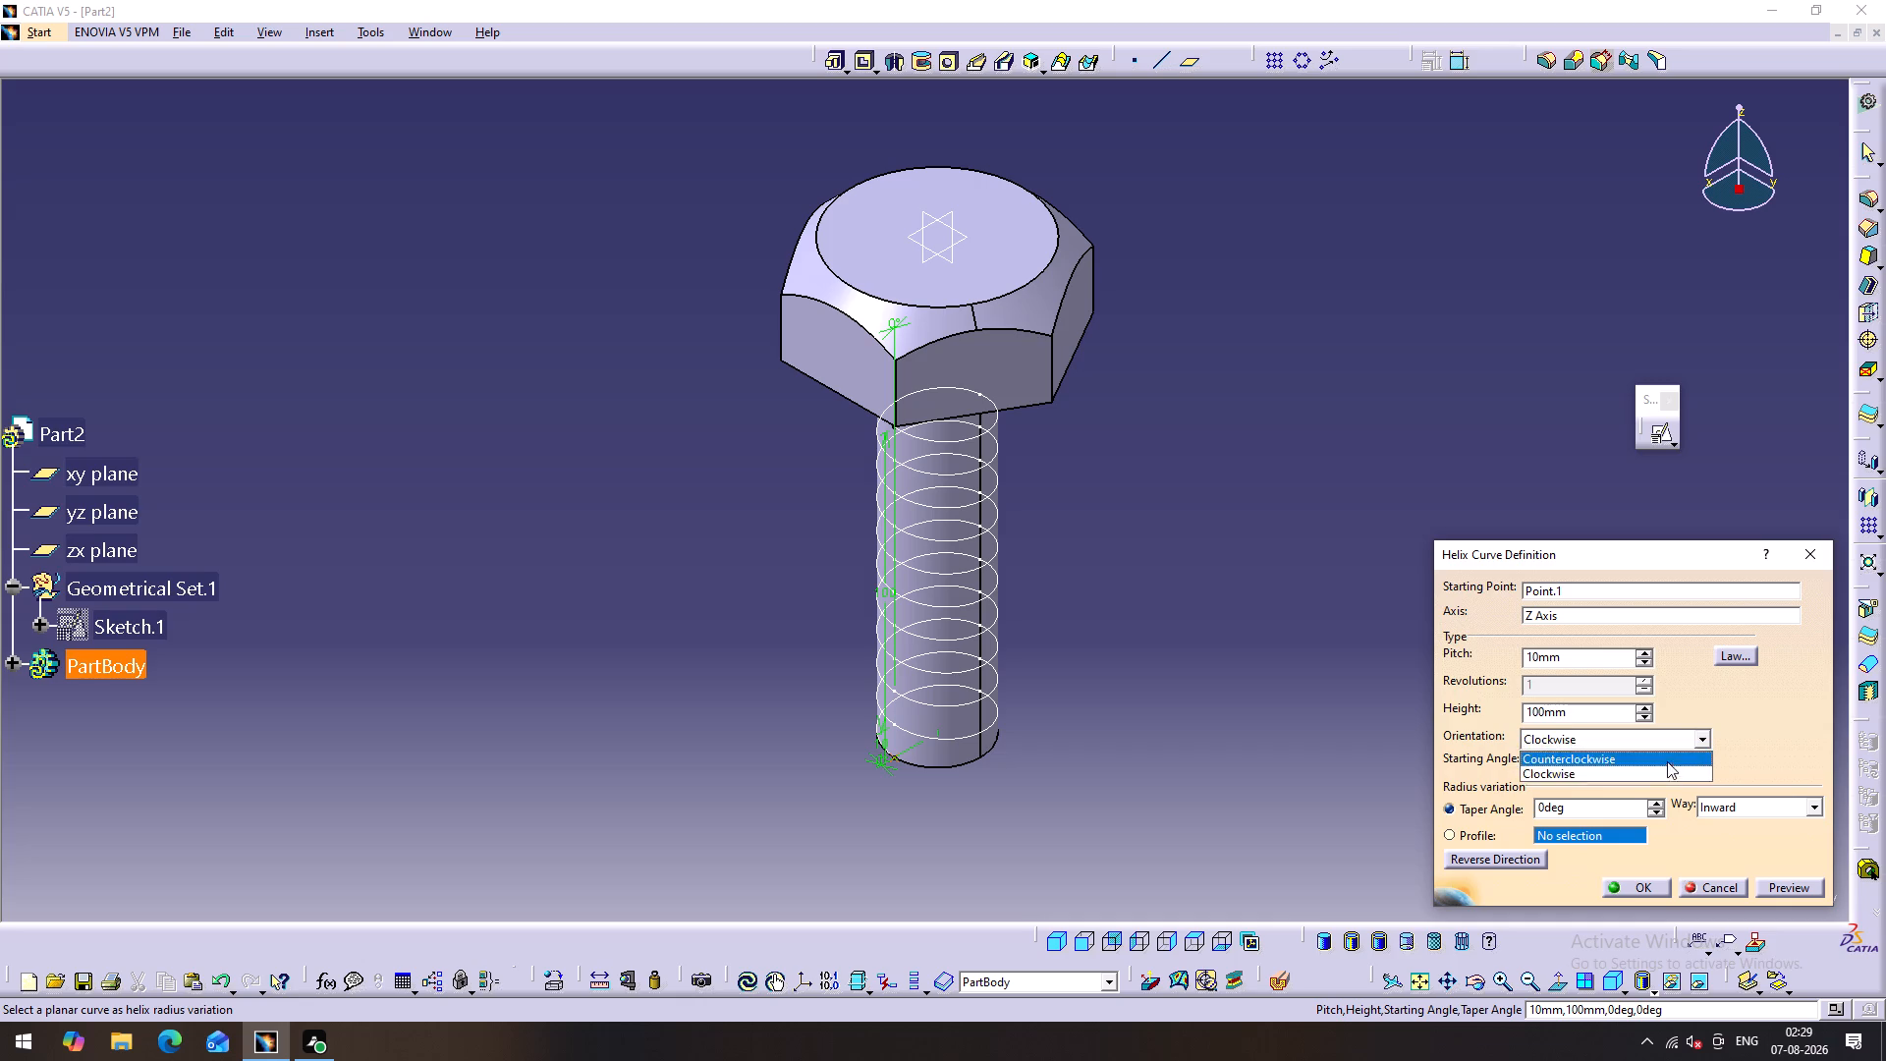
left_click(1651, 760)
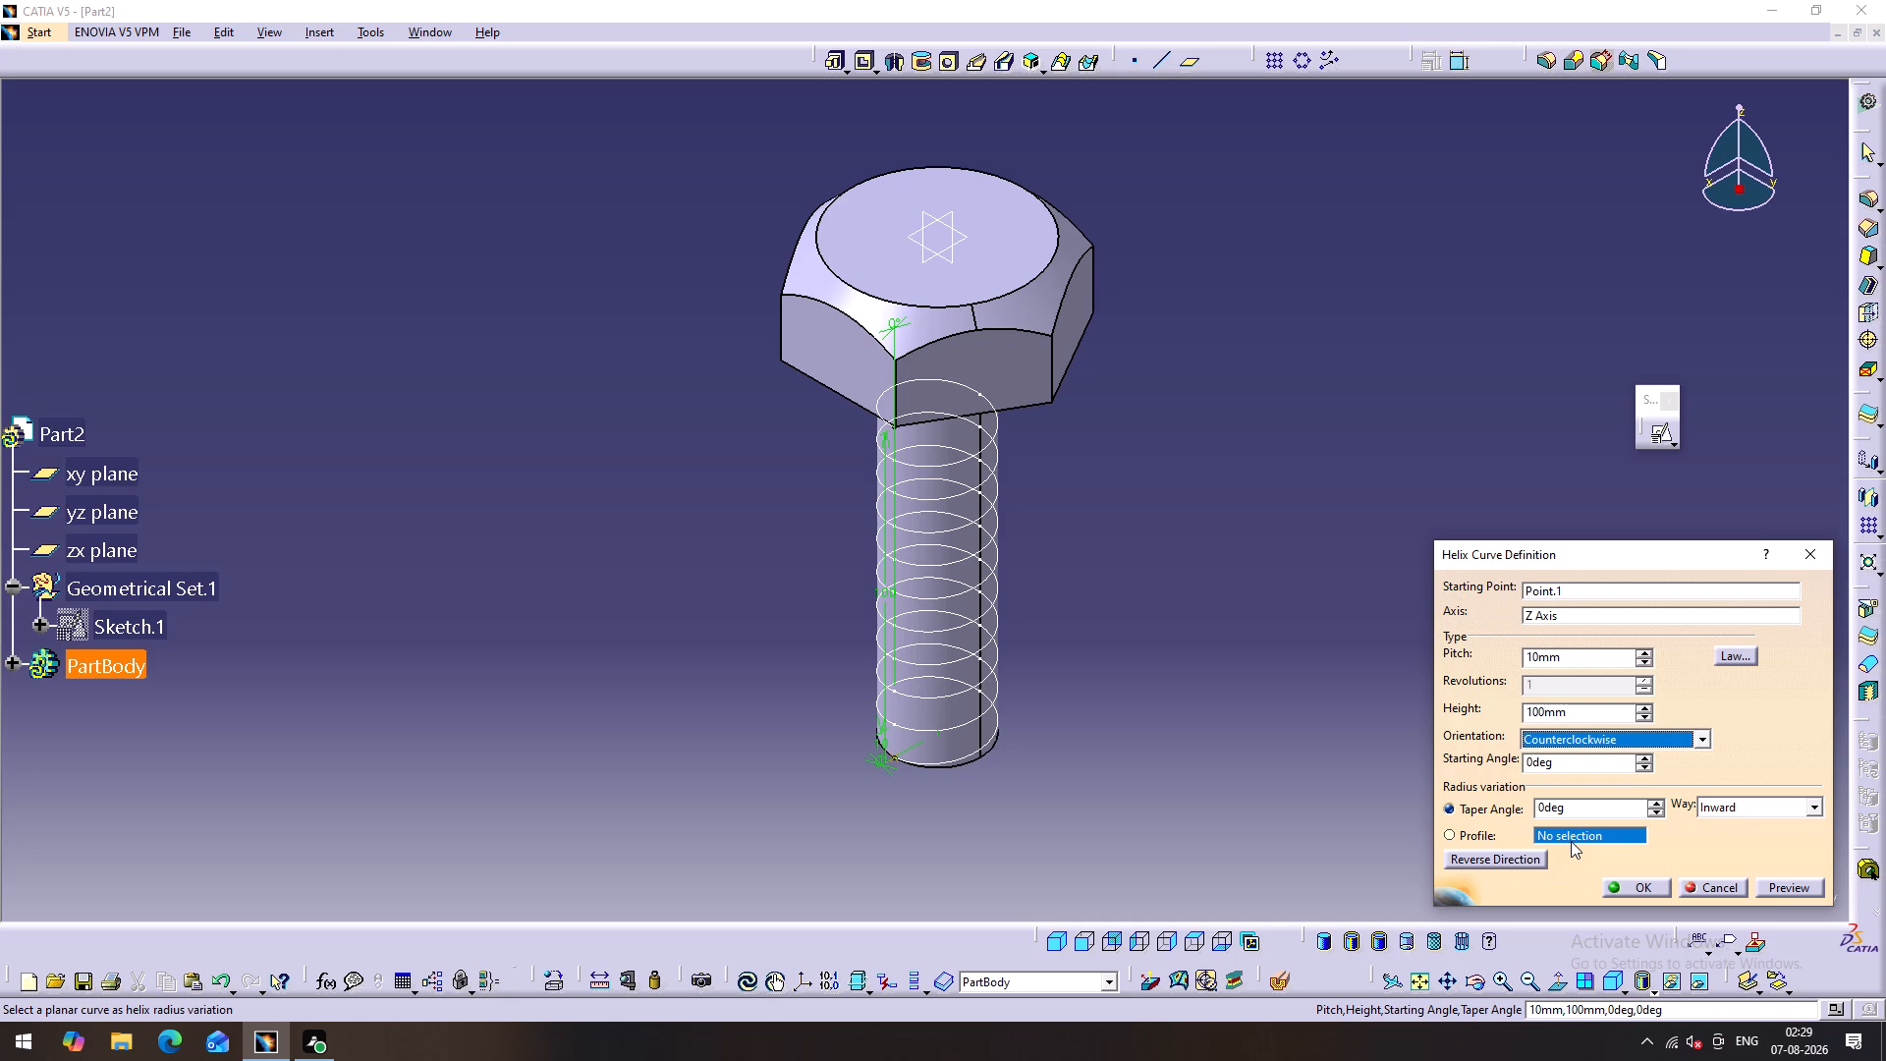
Accept the helix curve definition and clear the selection.
left_click(1638, 887)
left_click(1416, 643)
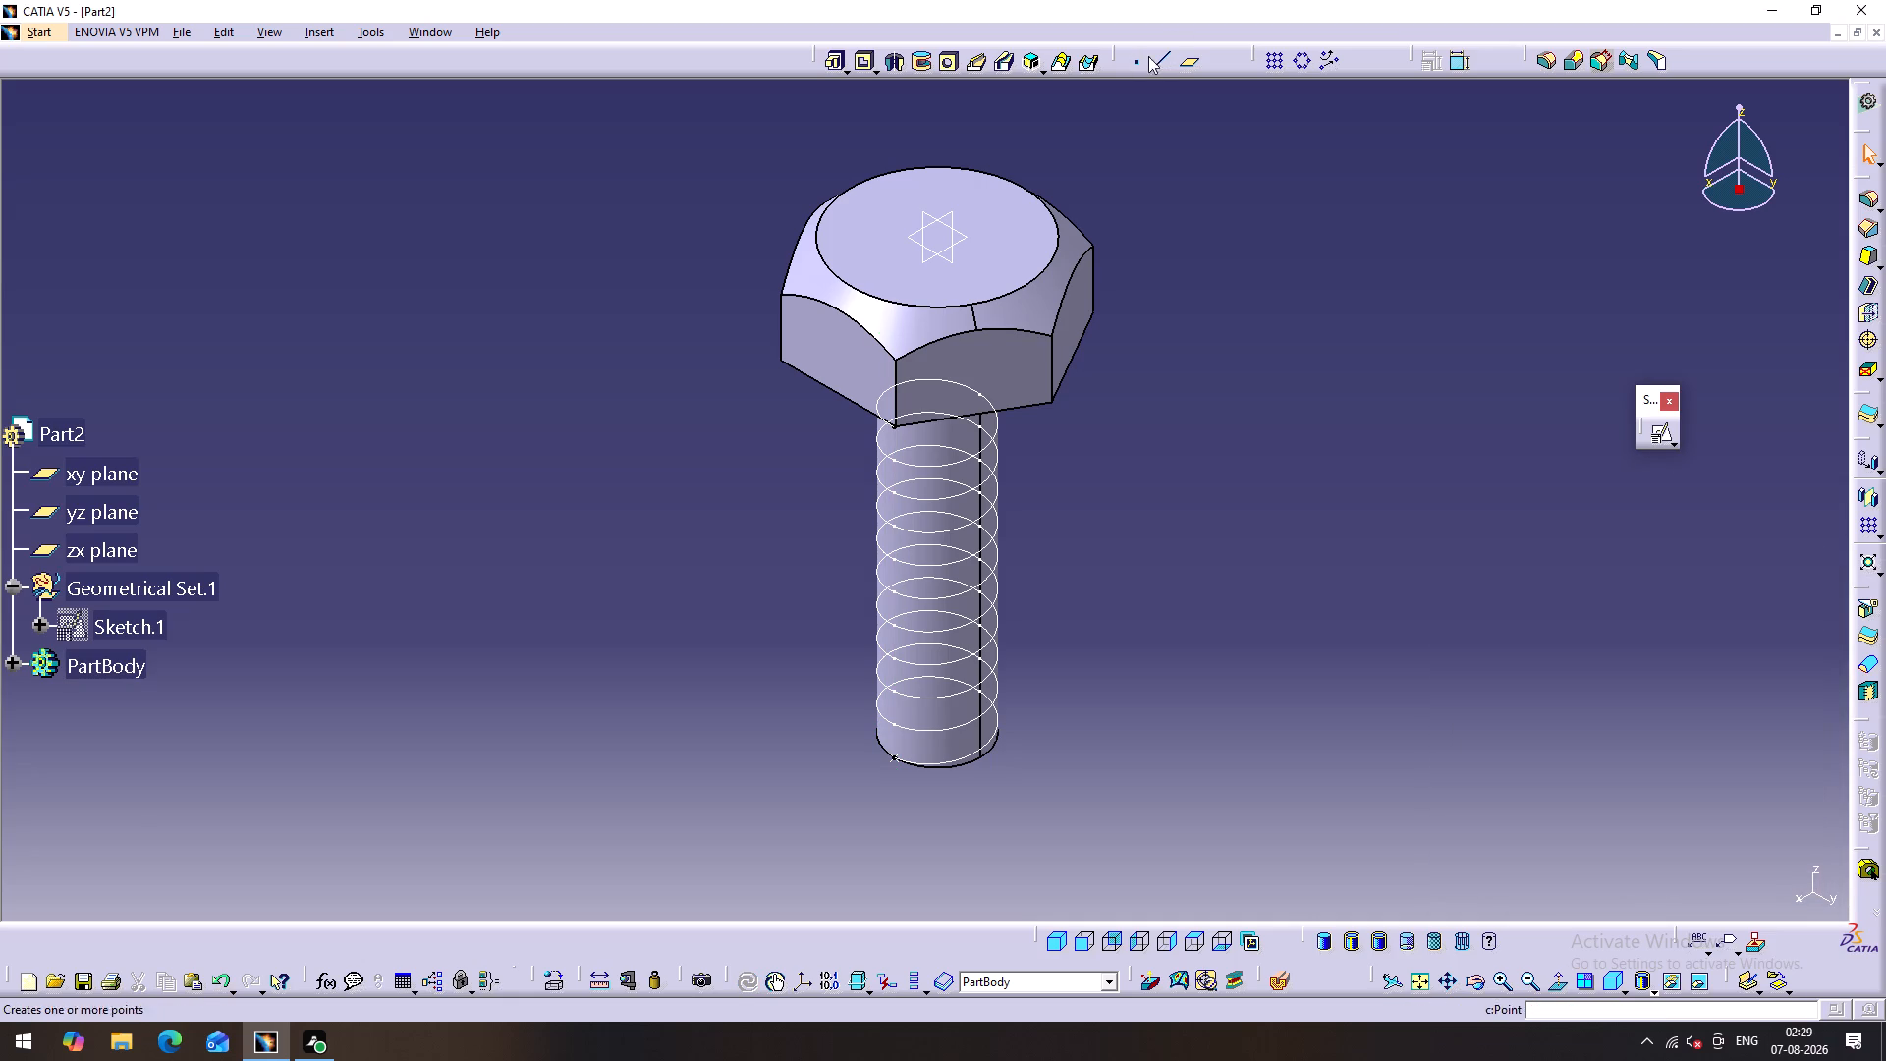
Check the definition of the helix's starting point and close it without changes.
left_click(894, 757)
double_click(894, 757)
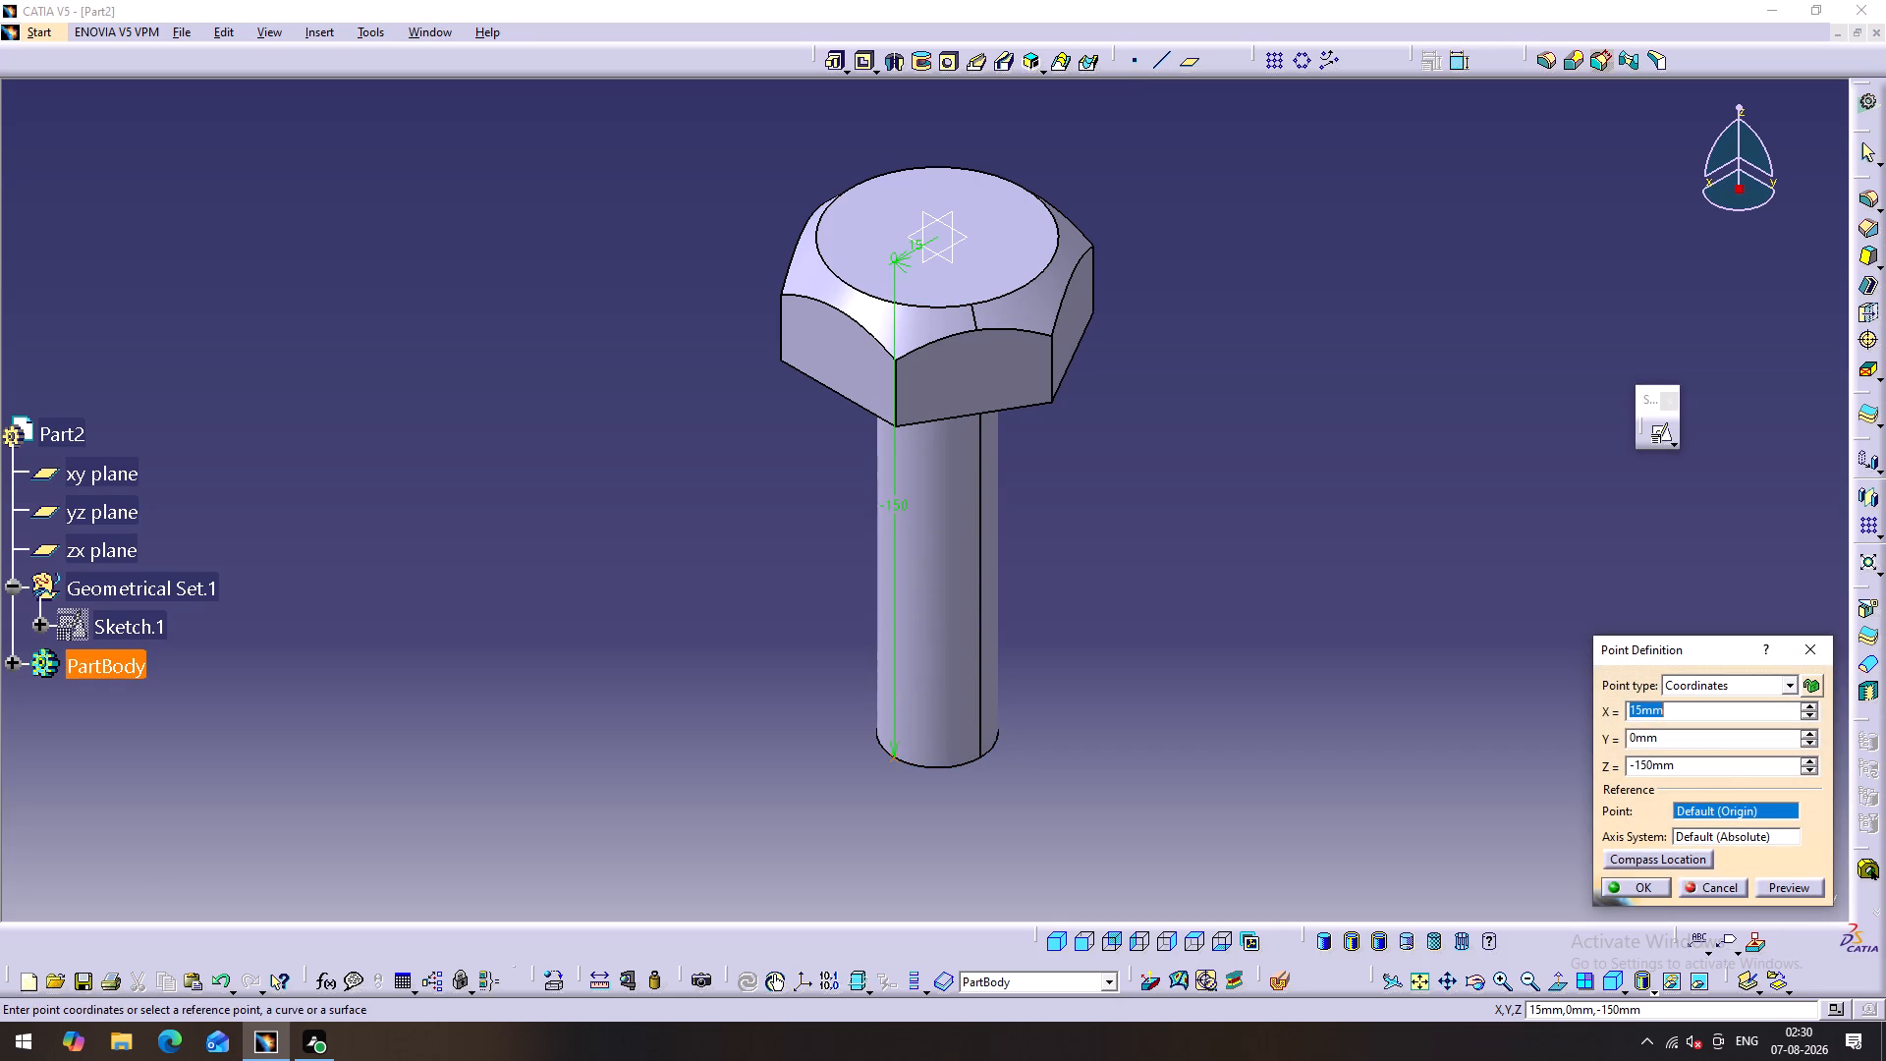
left_click(1805, 648)
left_click(1347, 403)
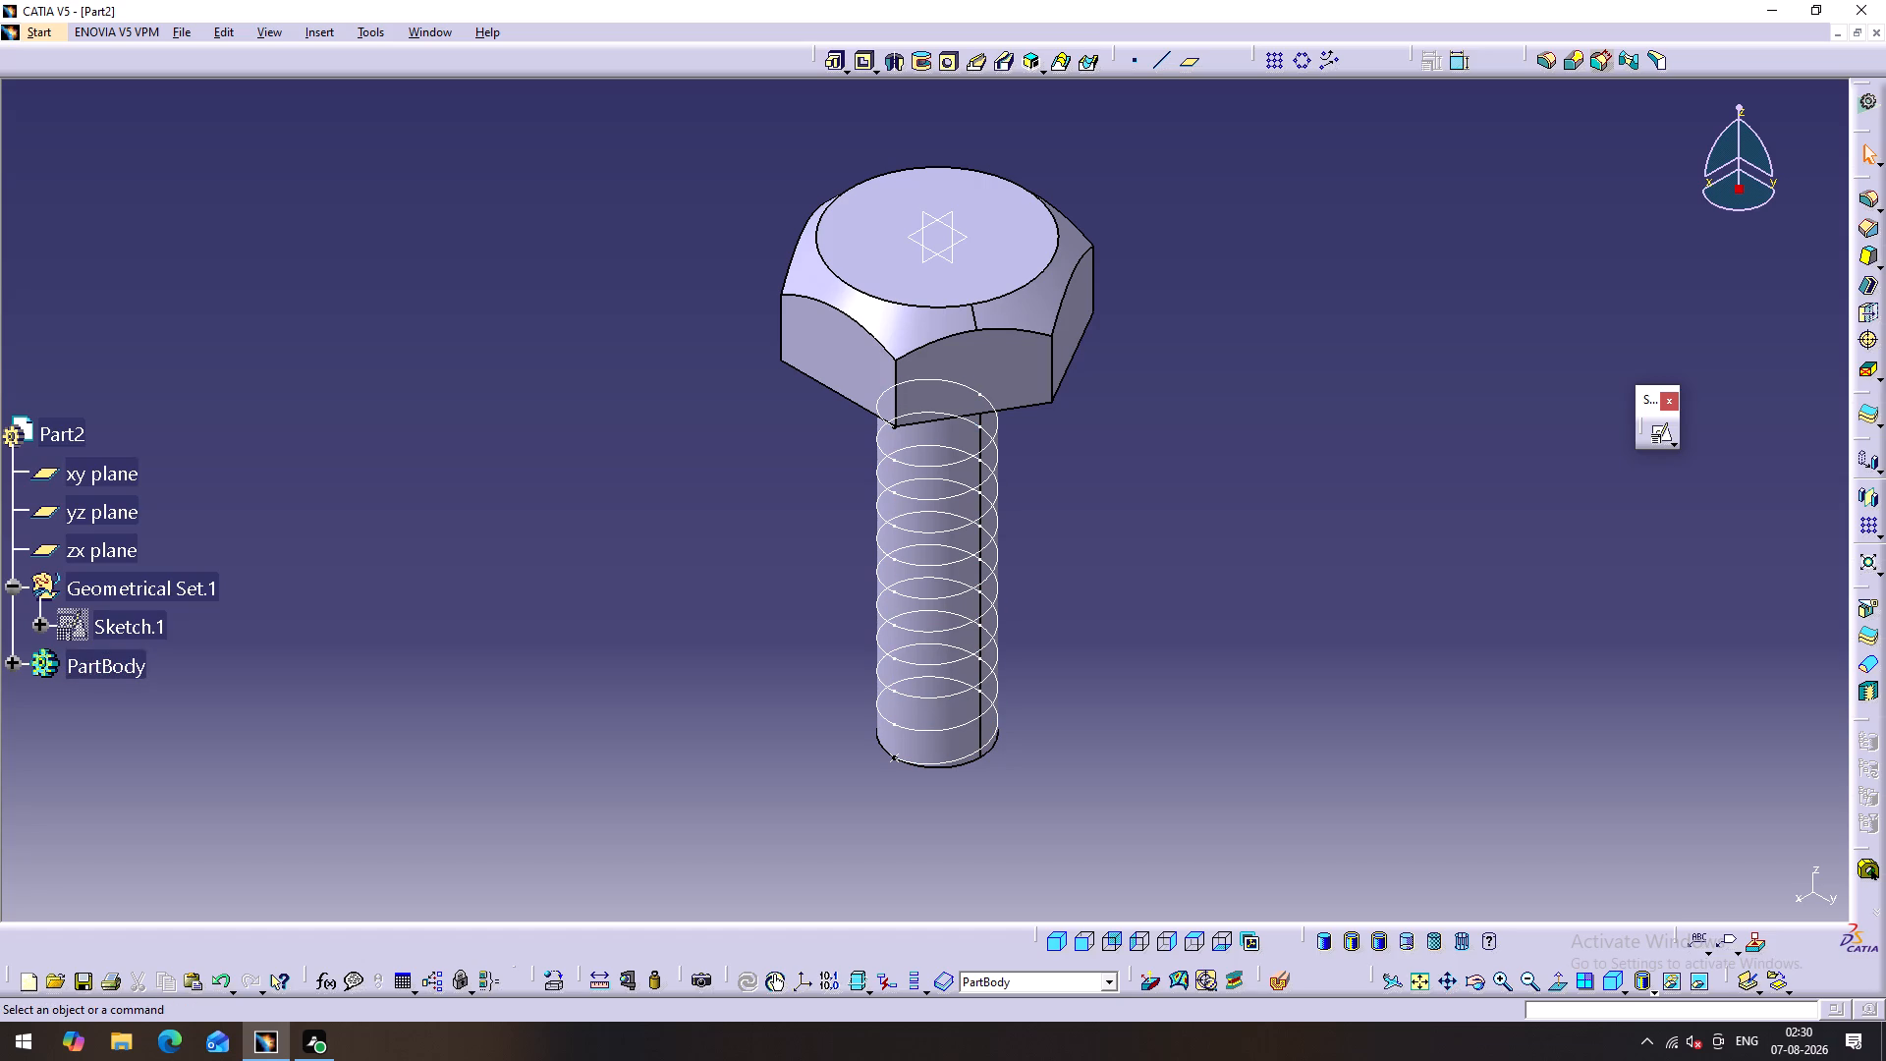
In a positioned sketch on the zx plane, draw a circle about 35 mm in diameter beside the shank's lower end.
left_click(924, 256)
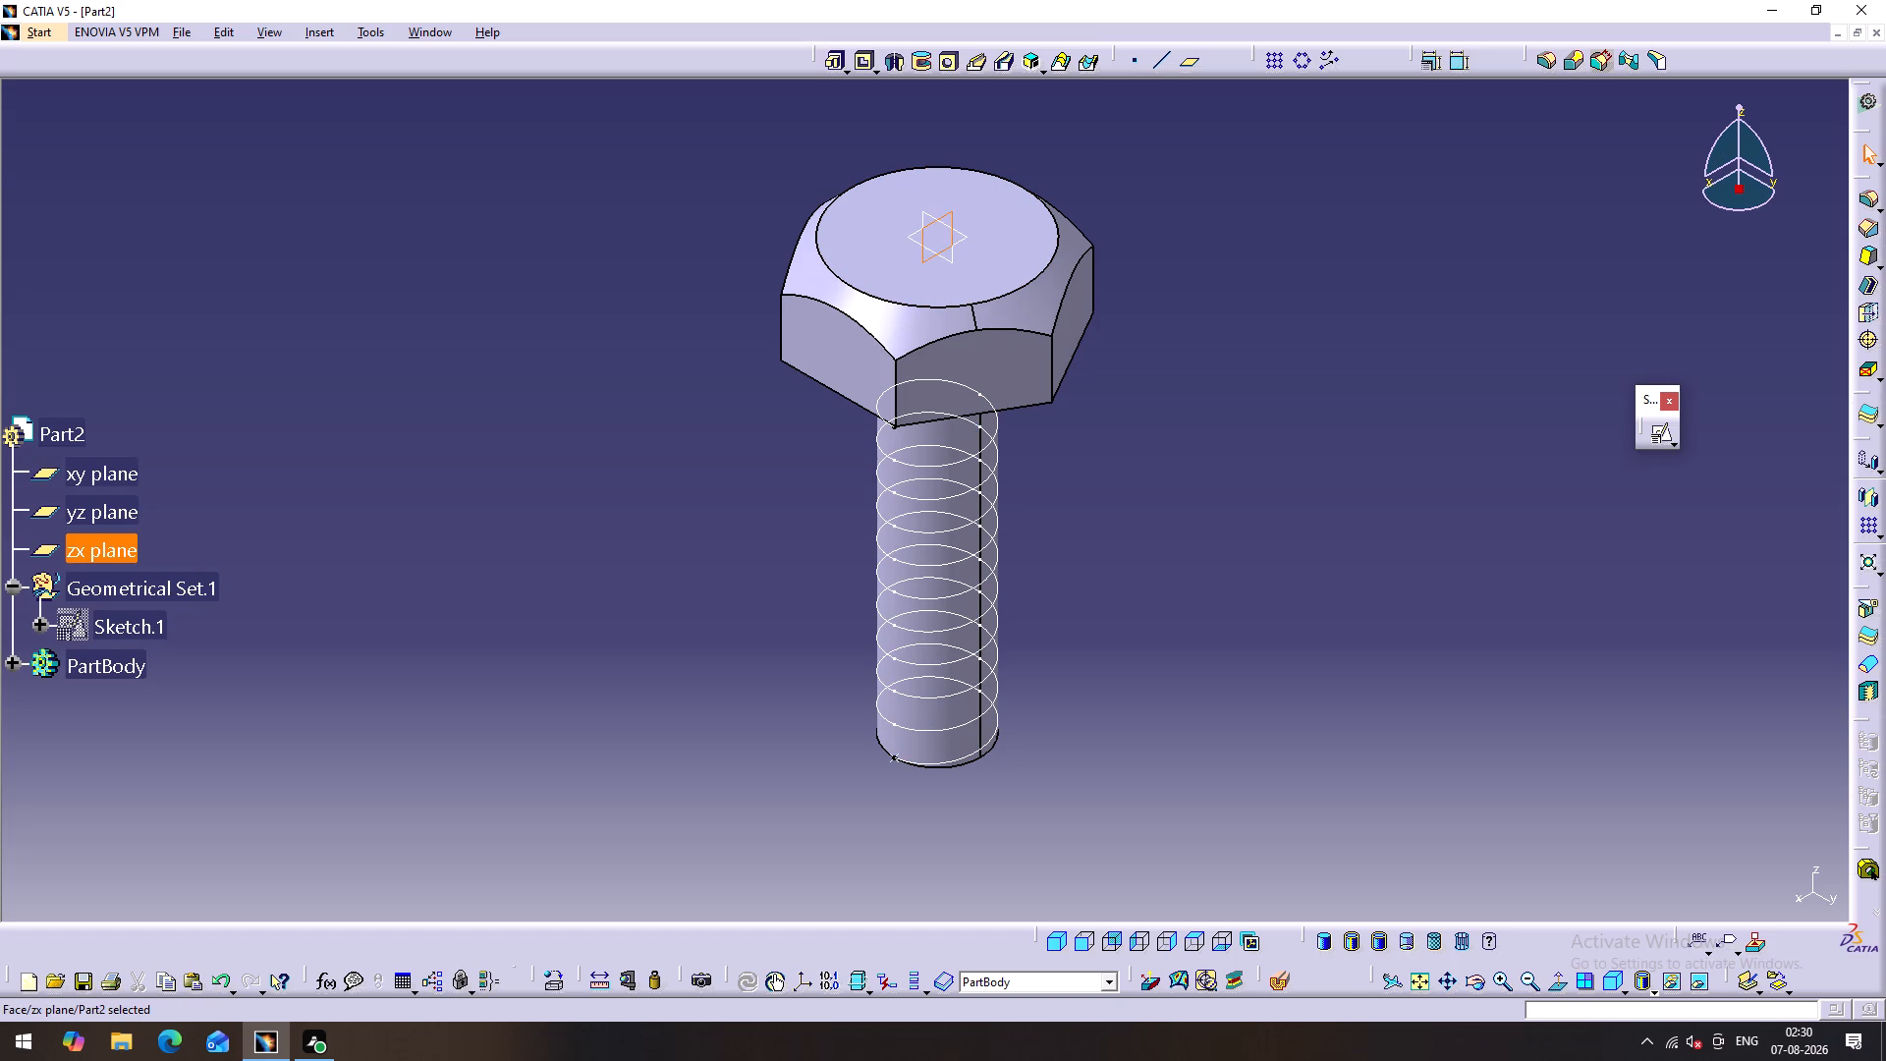
left_click(1658, 428)
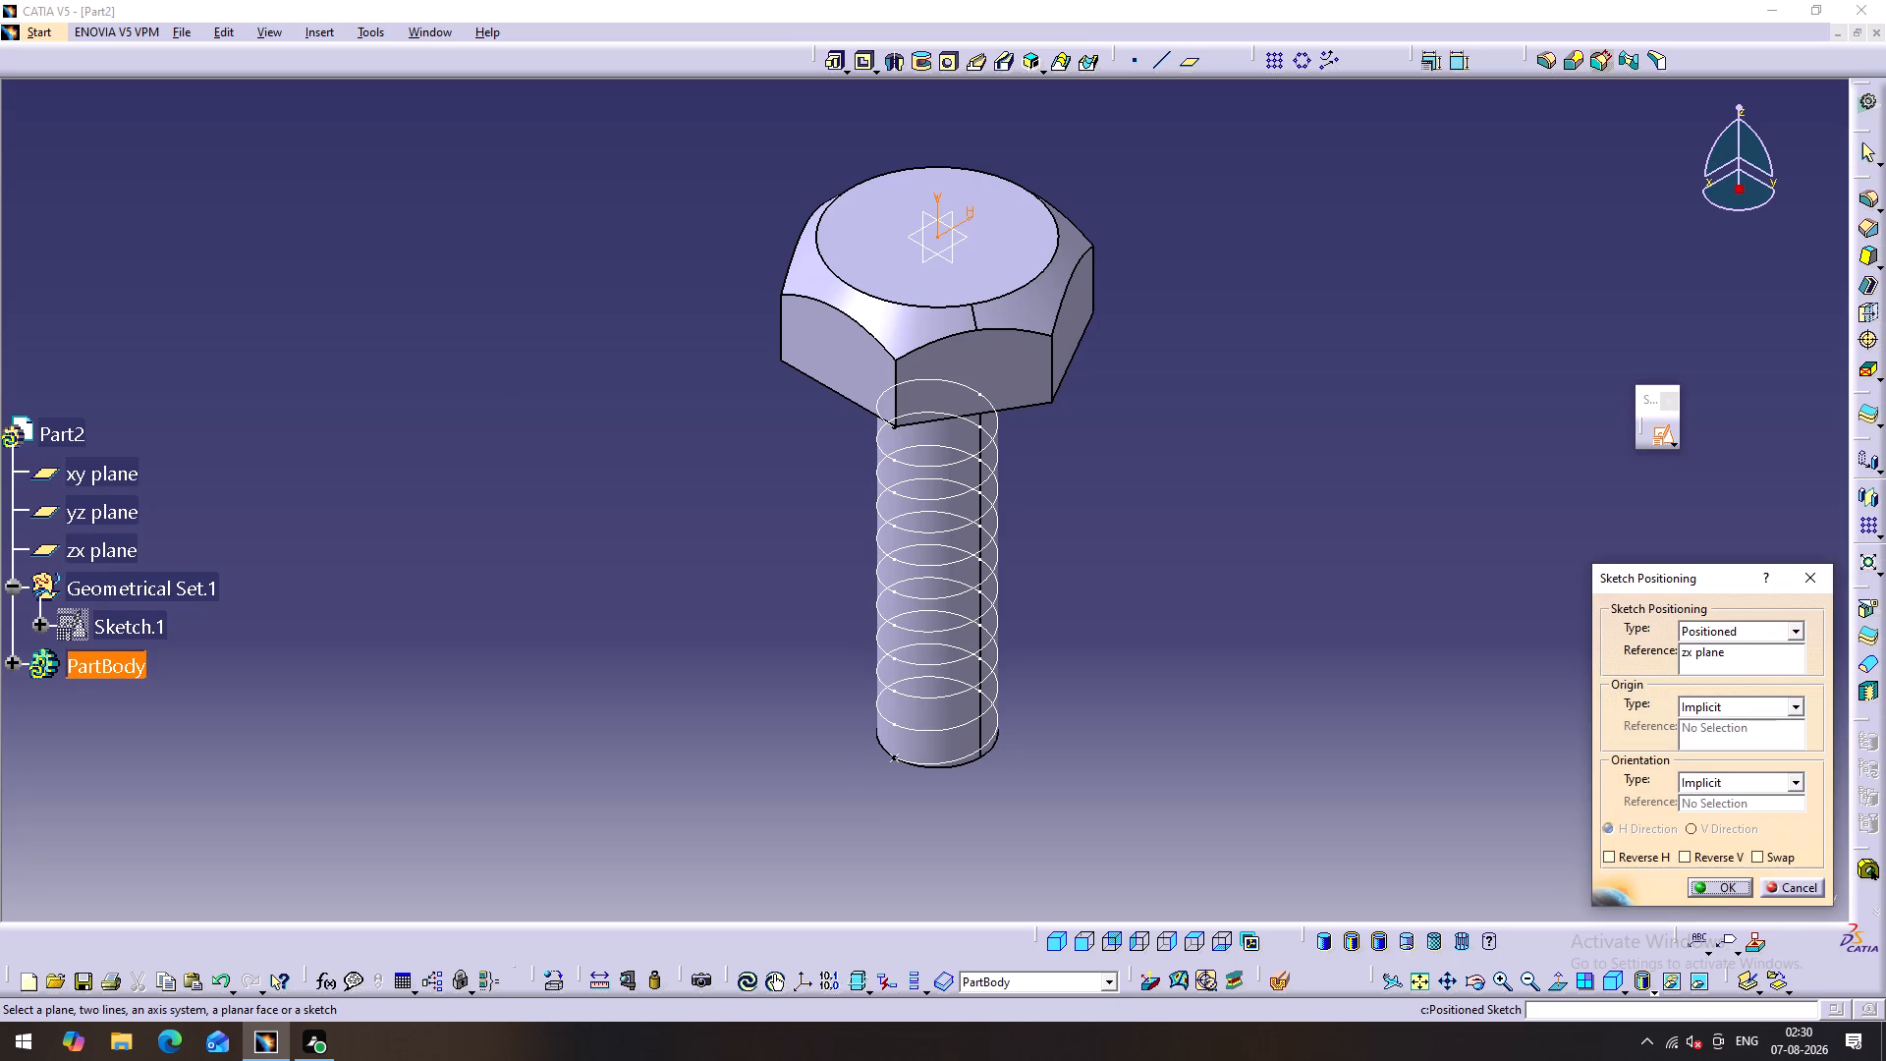
left_click(1716, 881)
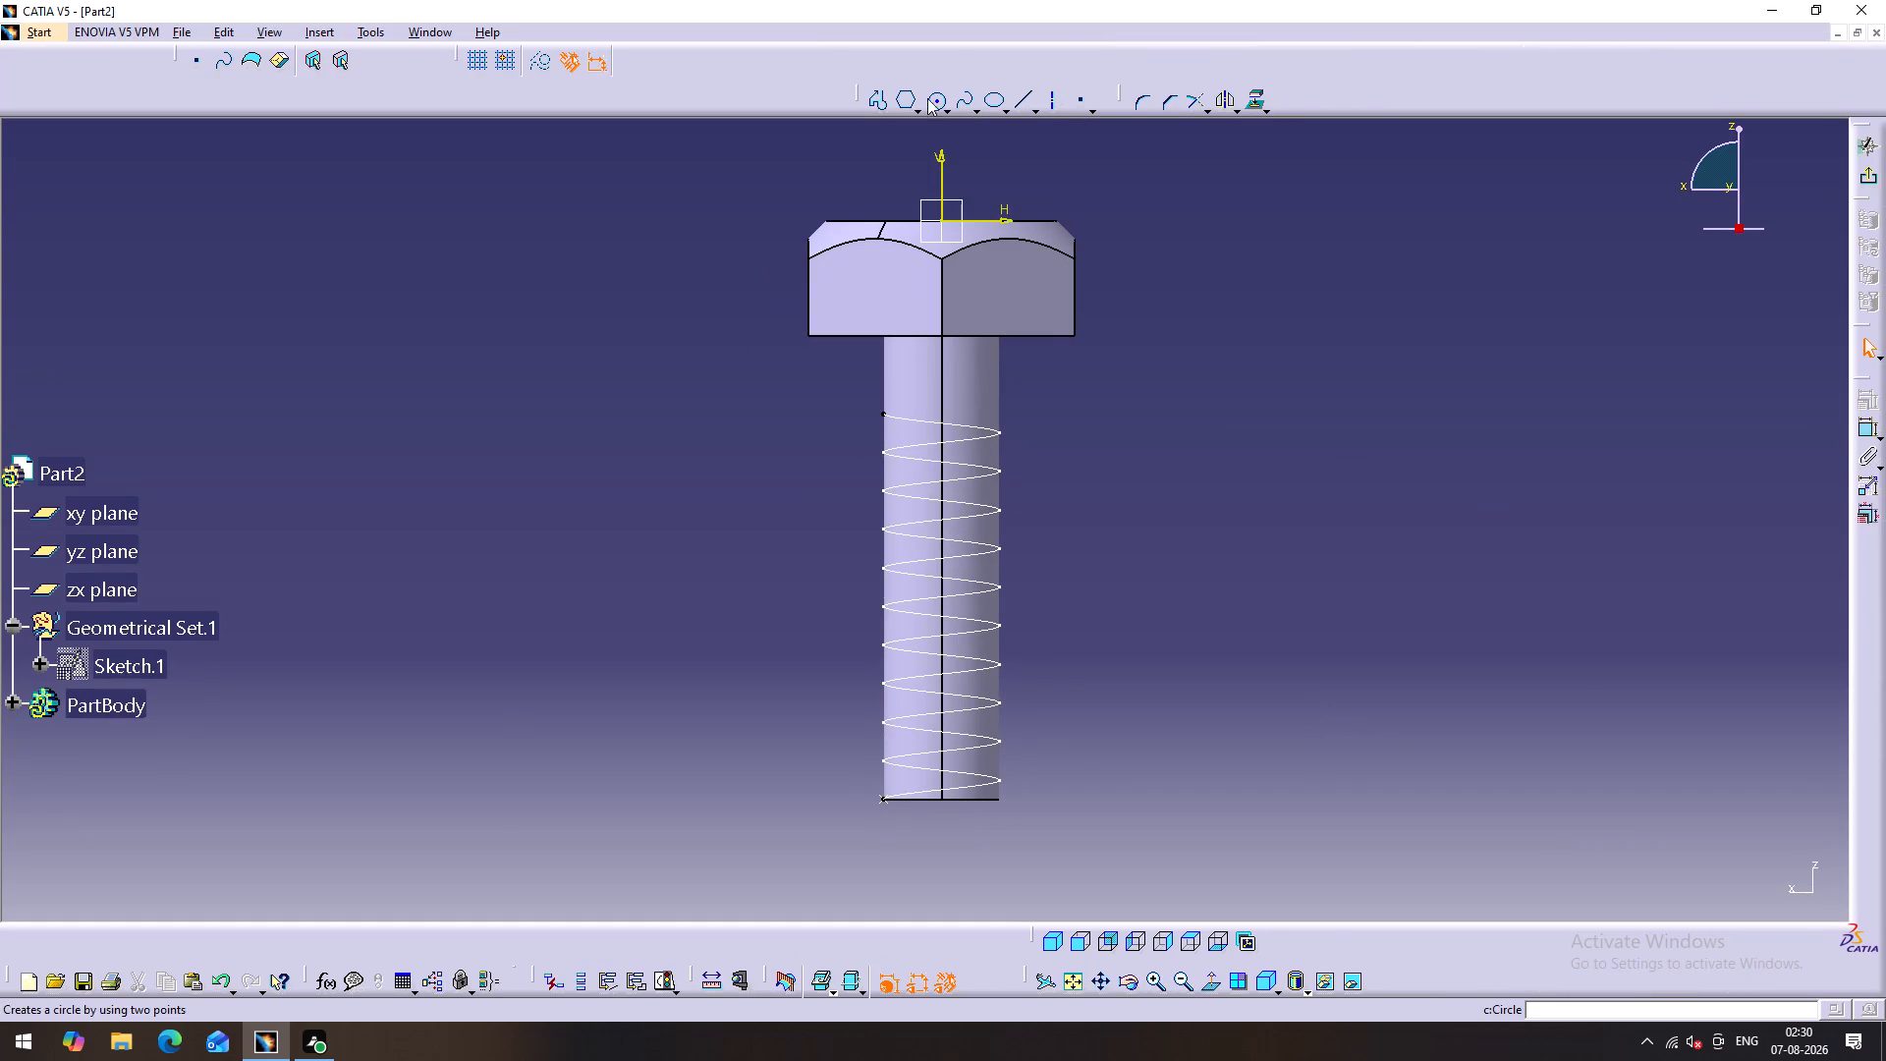
left_click(933, 95)
left_click(746, 764)
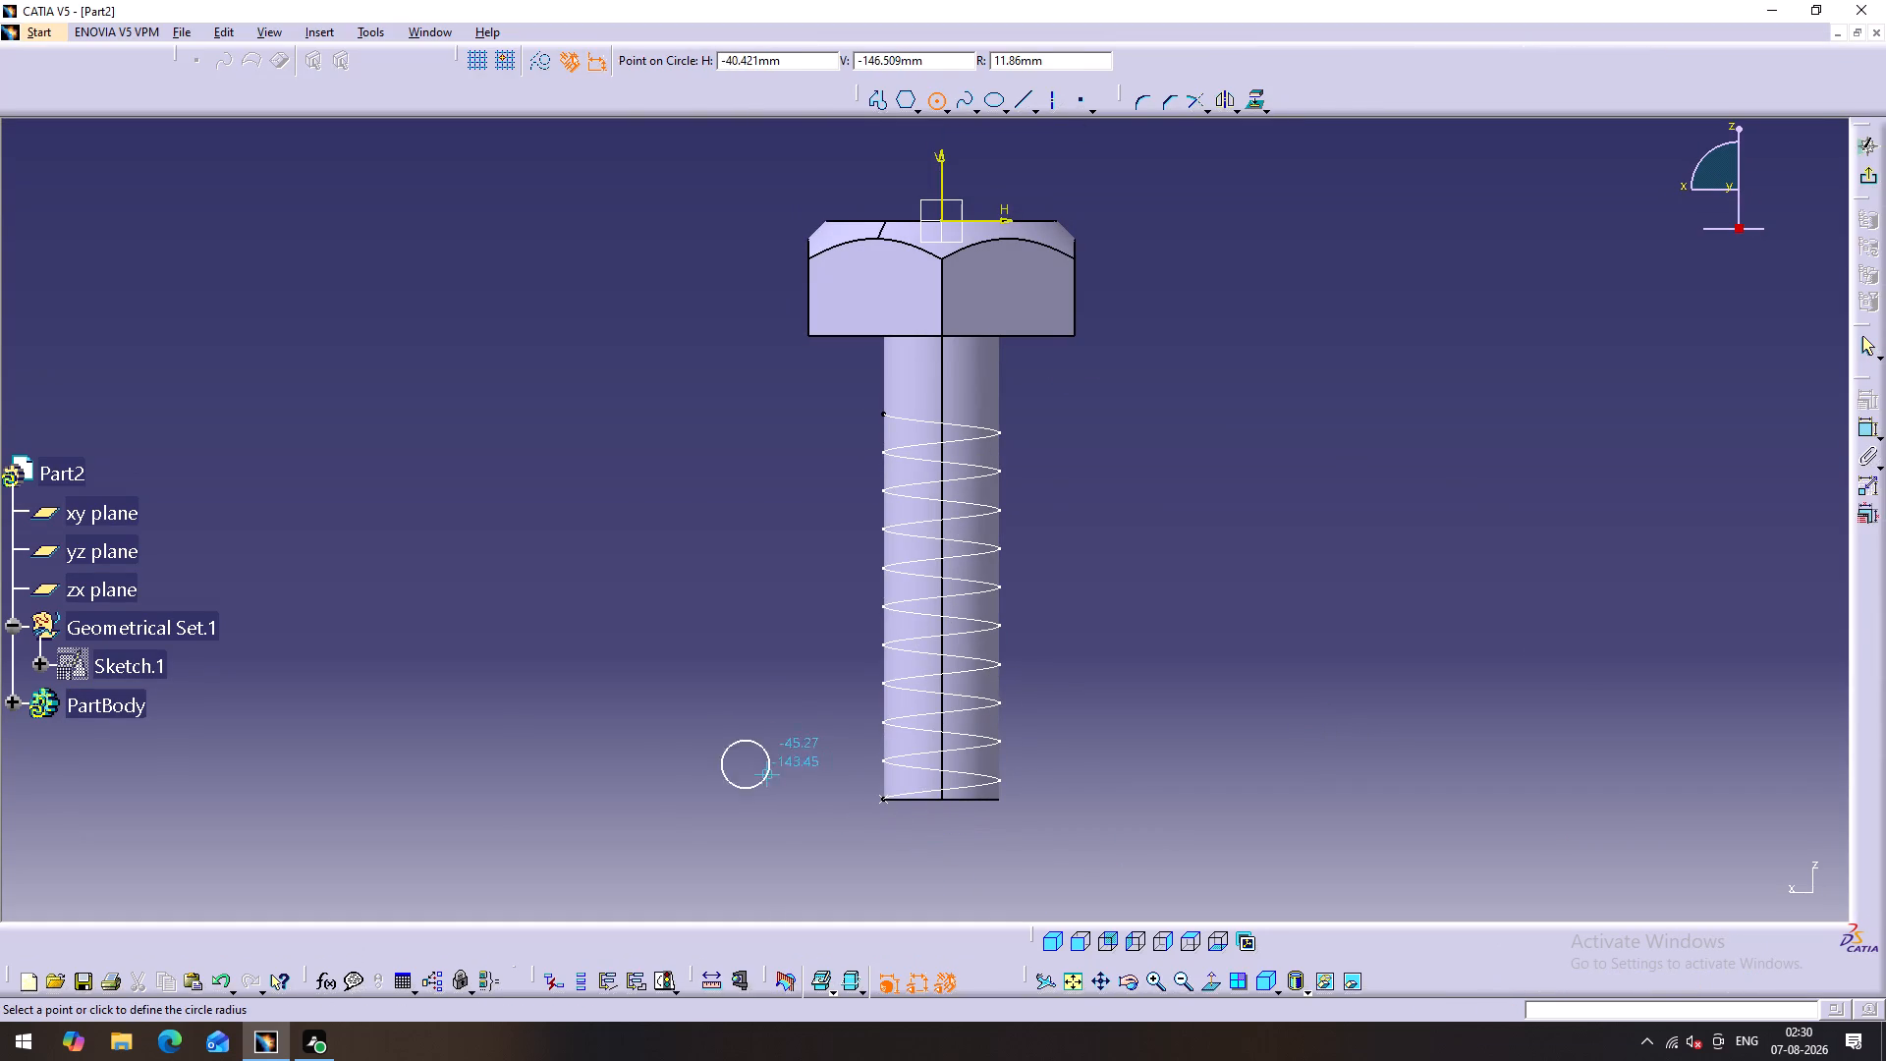
left_click(803, 798)
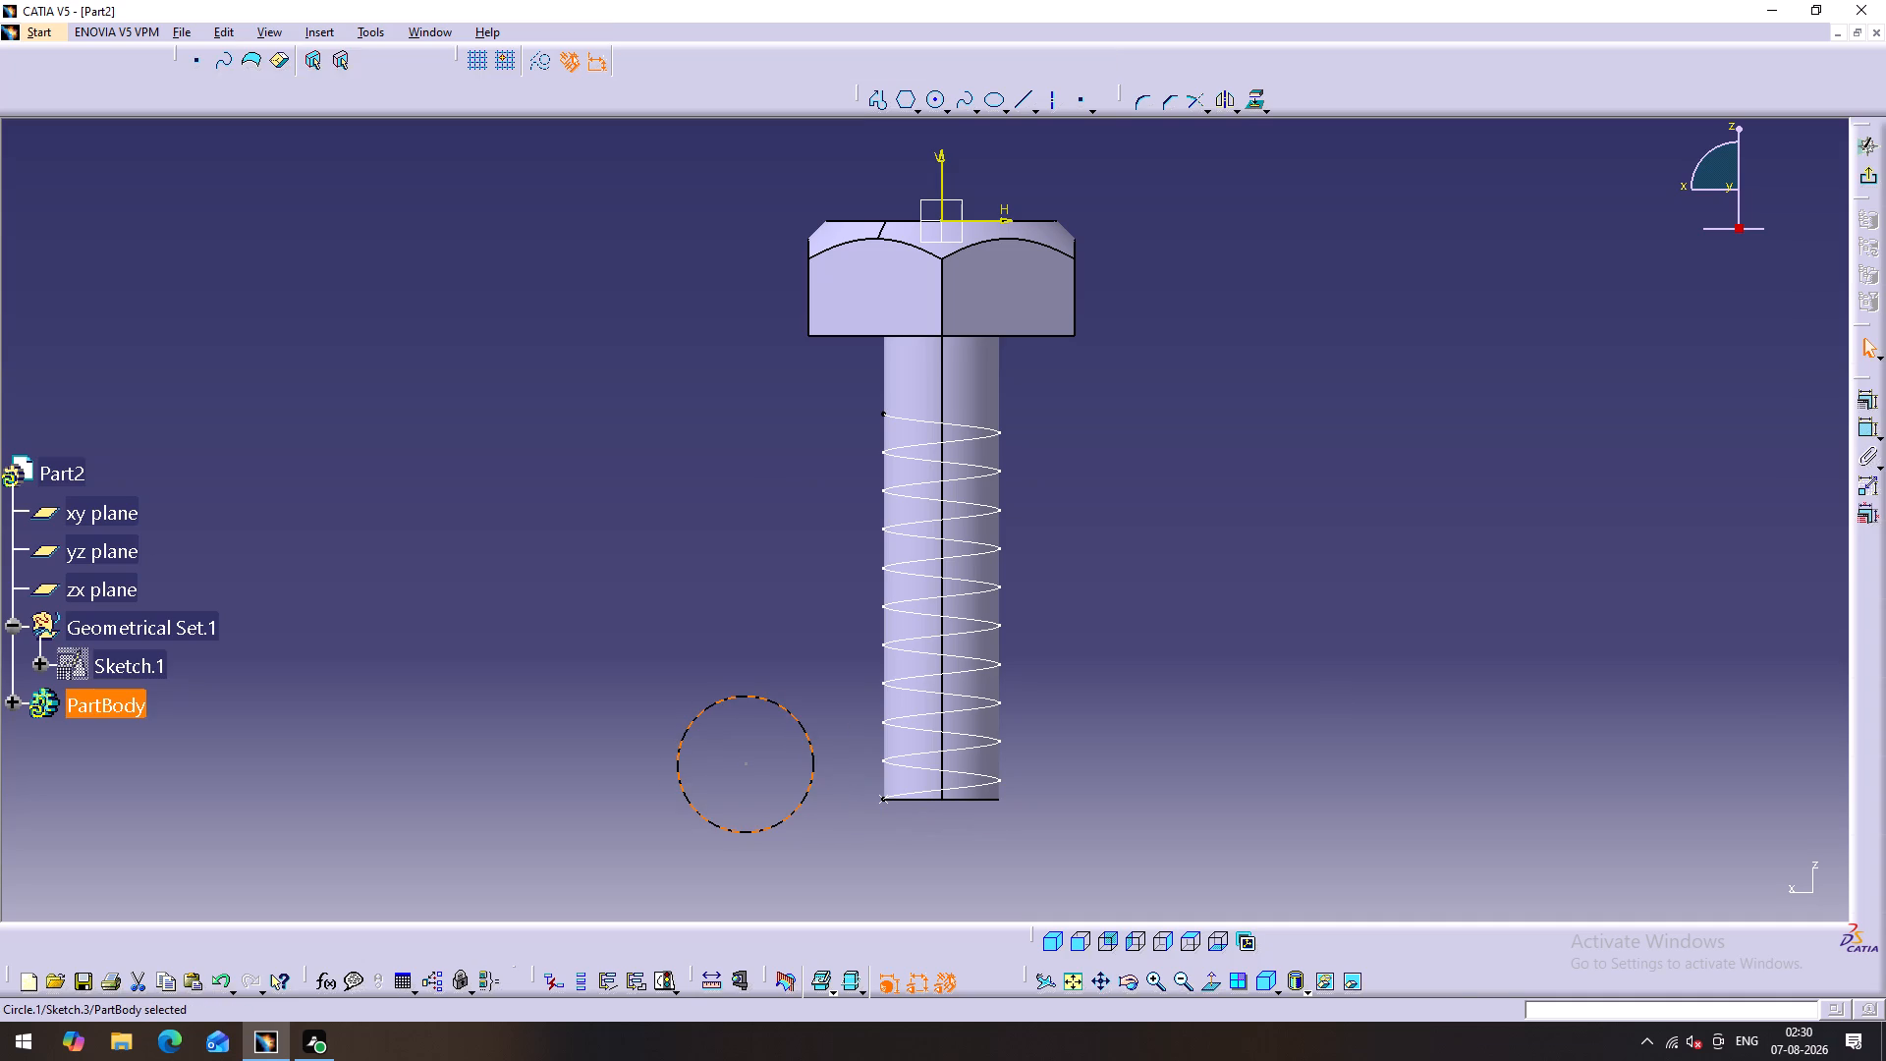
Dimension the circle's diameter, trying 5 mm first and settling on 10 mm.
double_click(1862, 427)
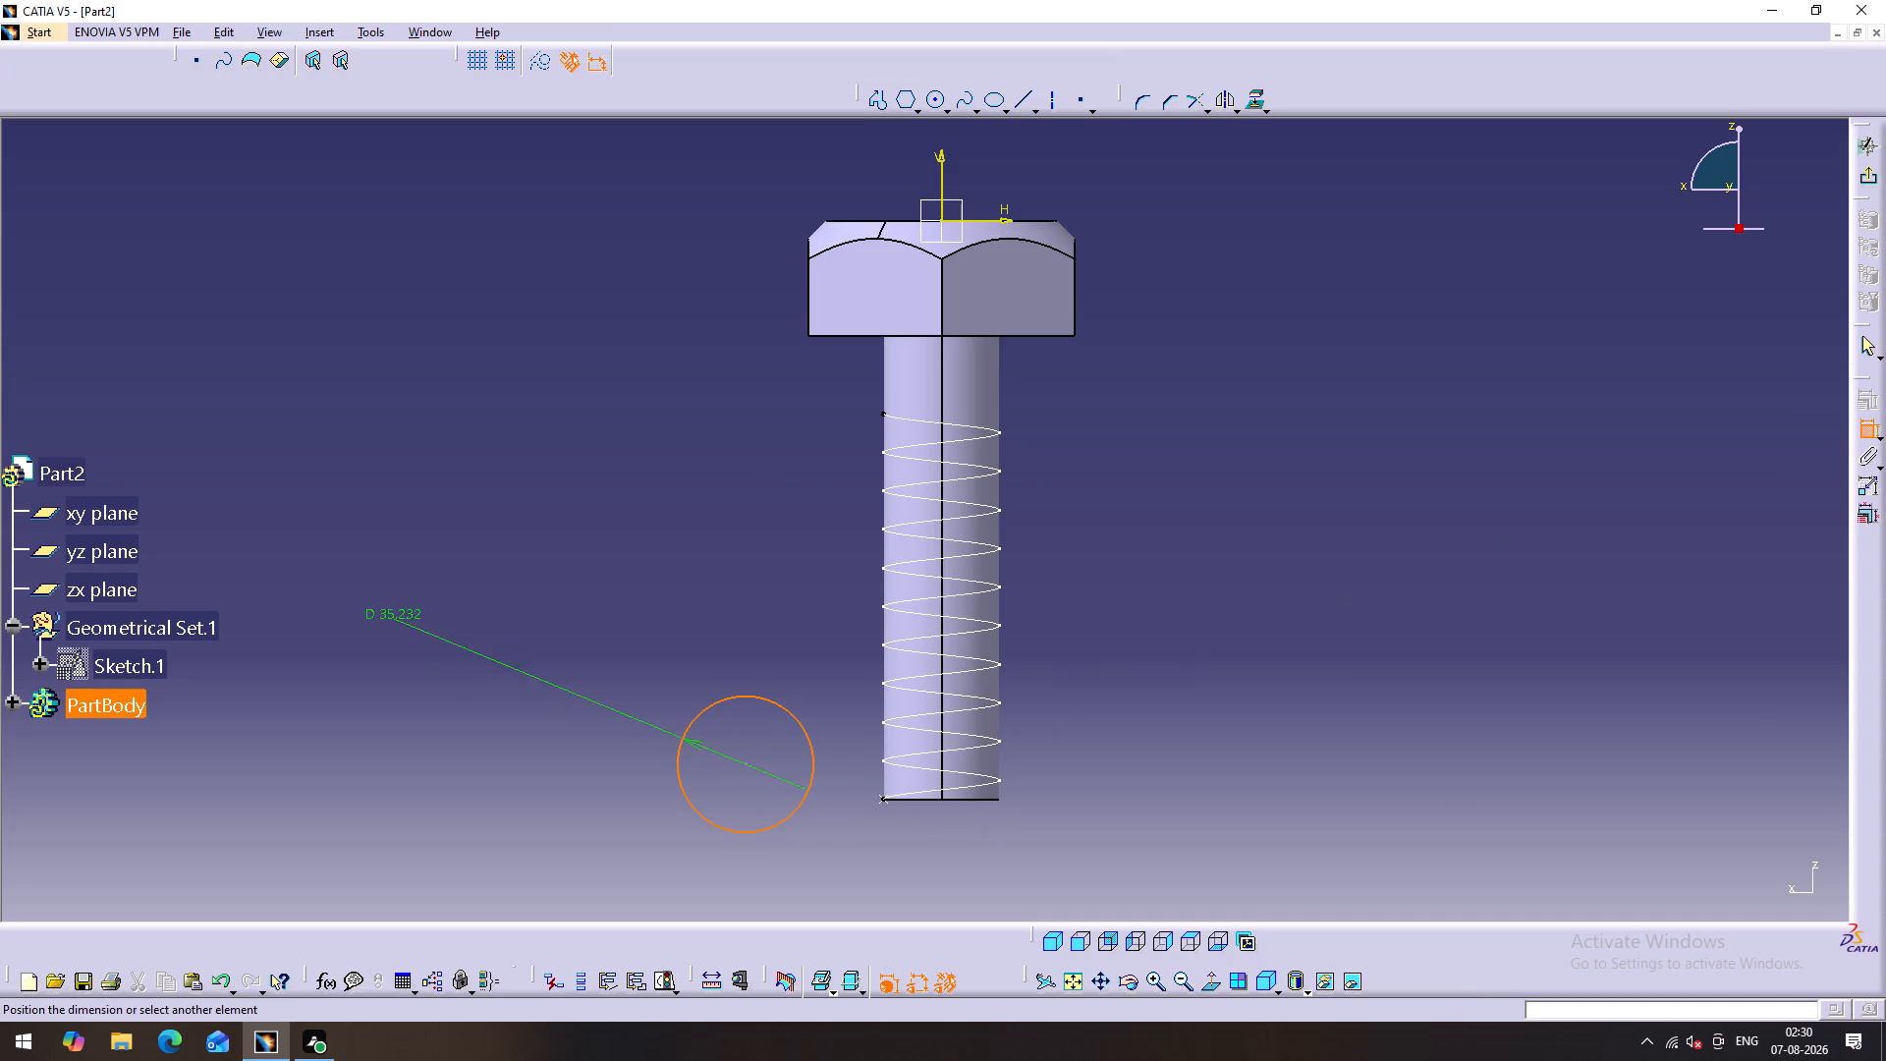
left_click(591, 666)
double_click(586, 655)
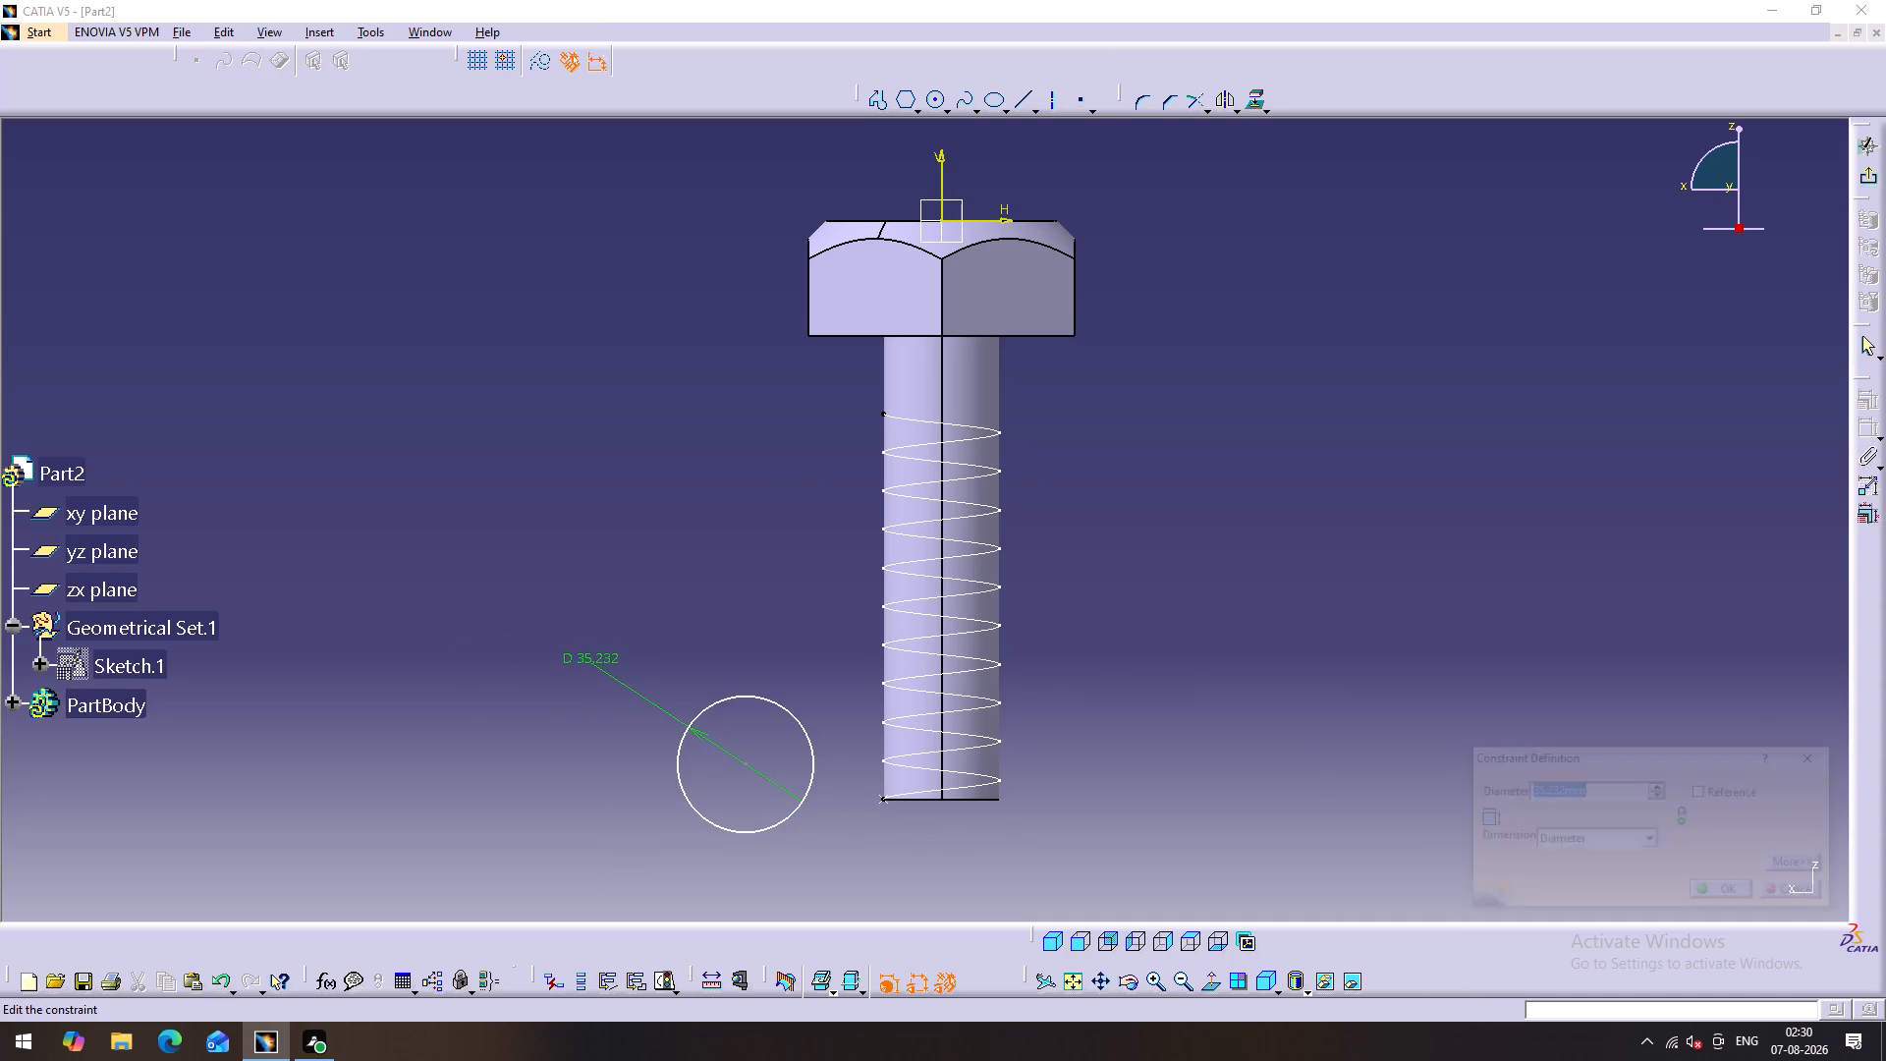
key("5")
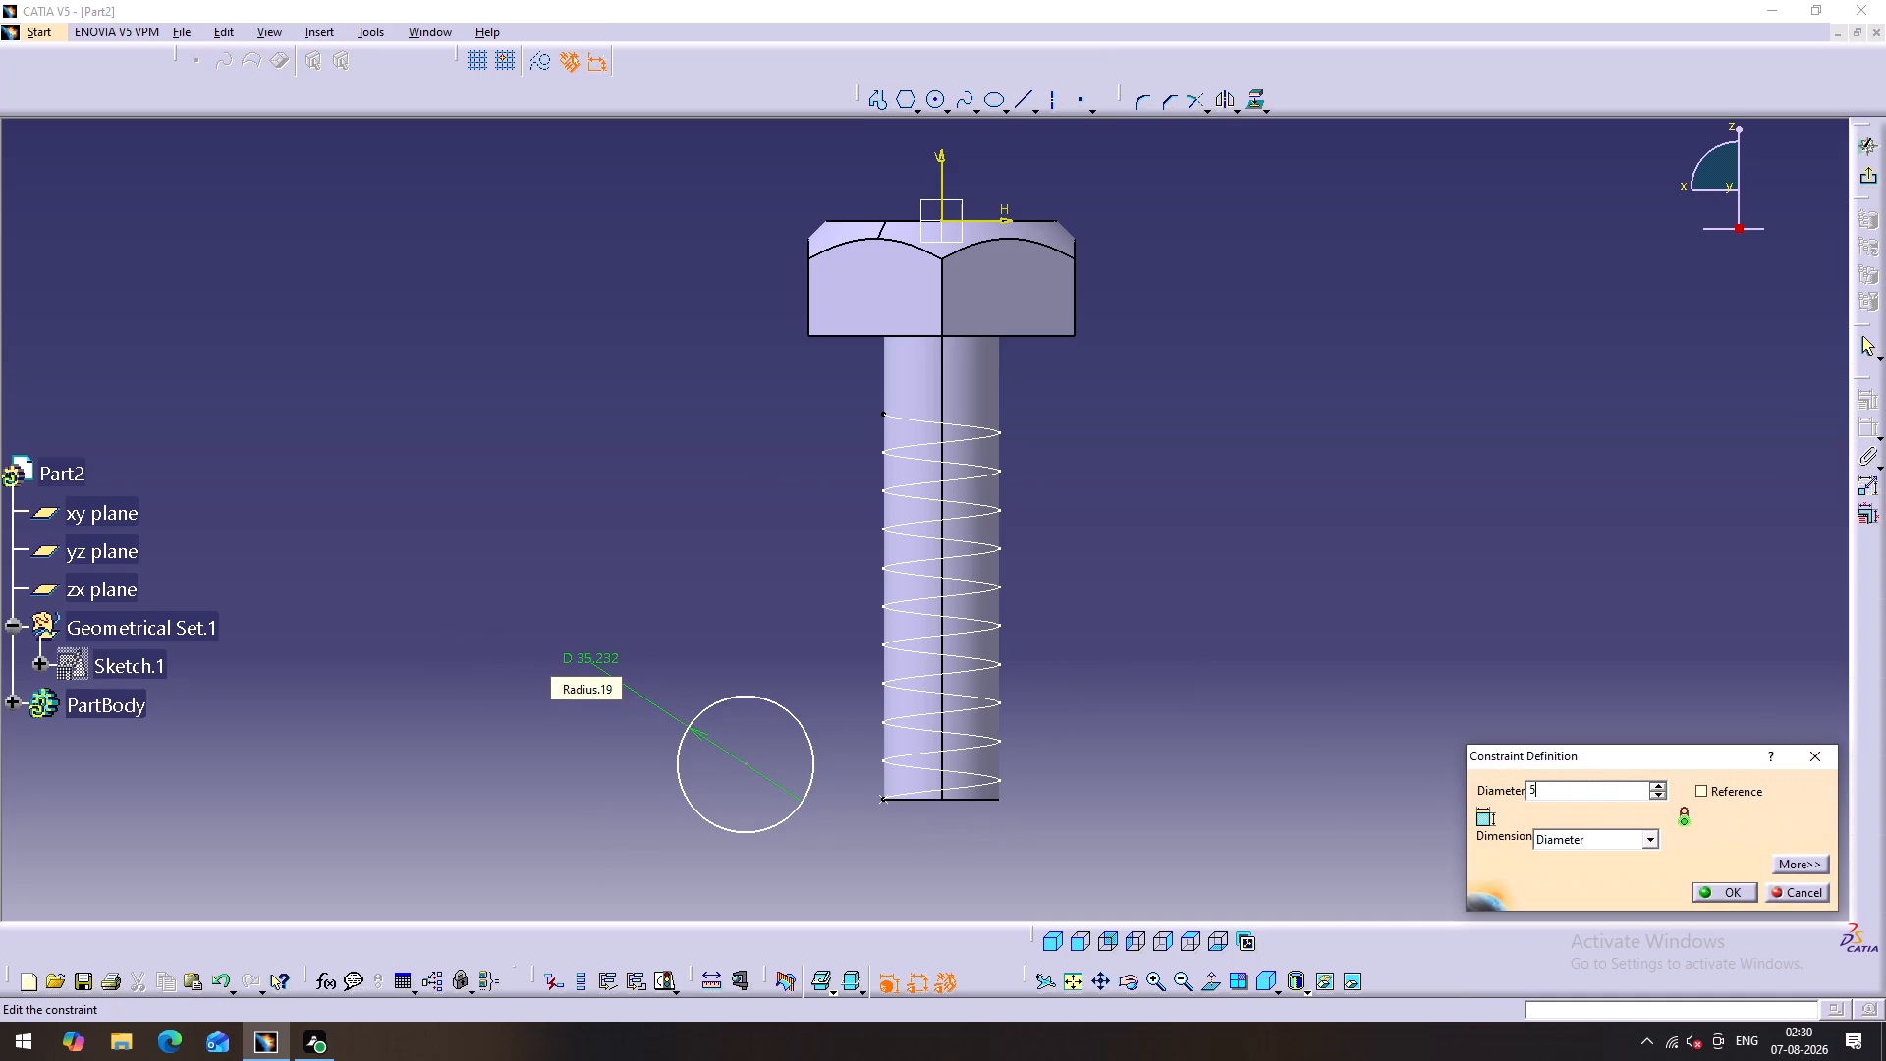
left_click(584, 552)
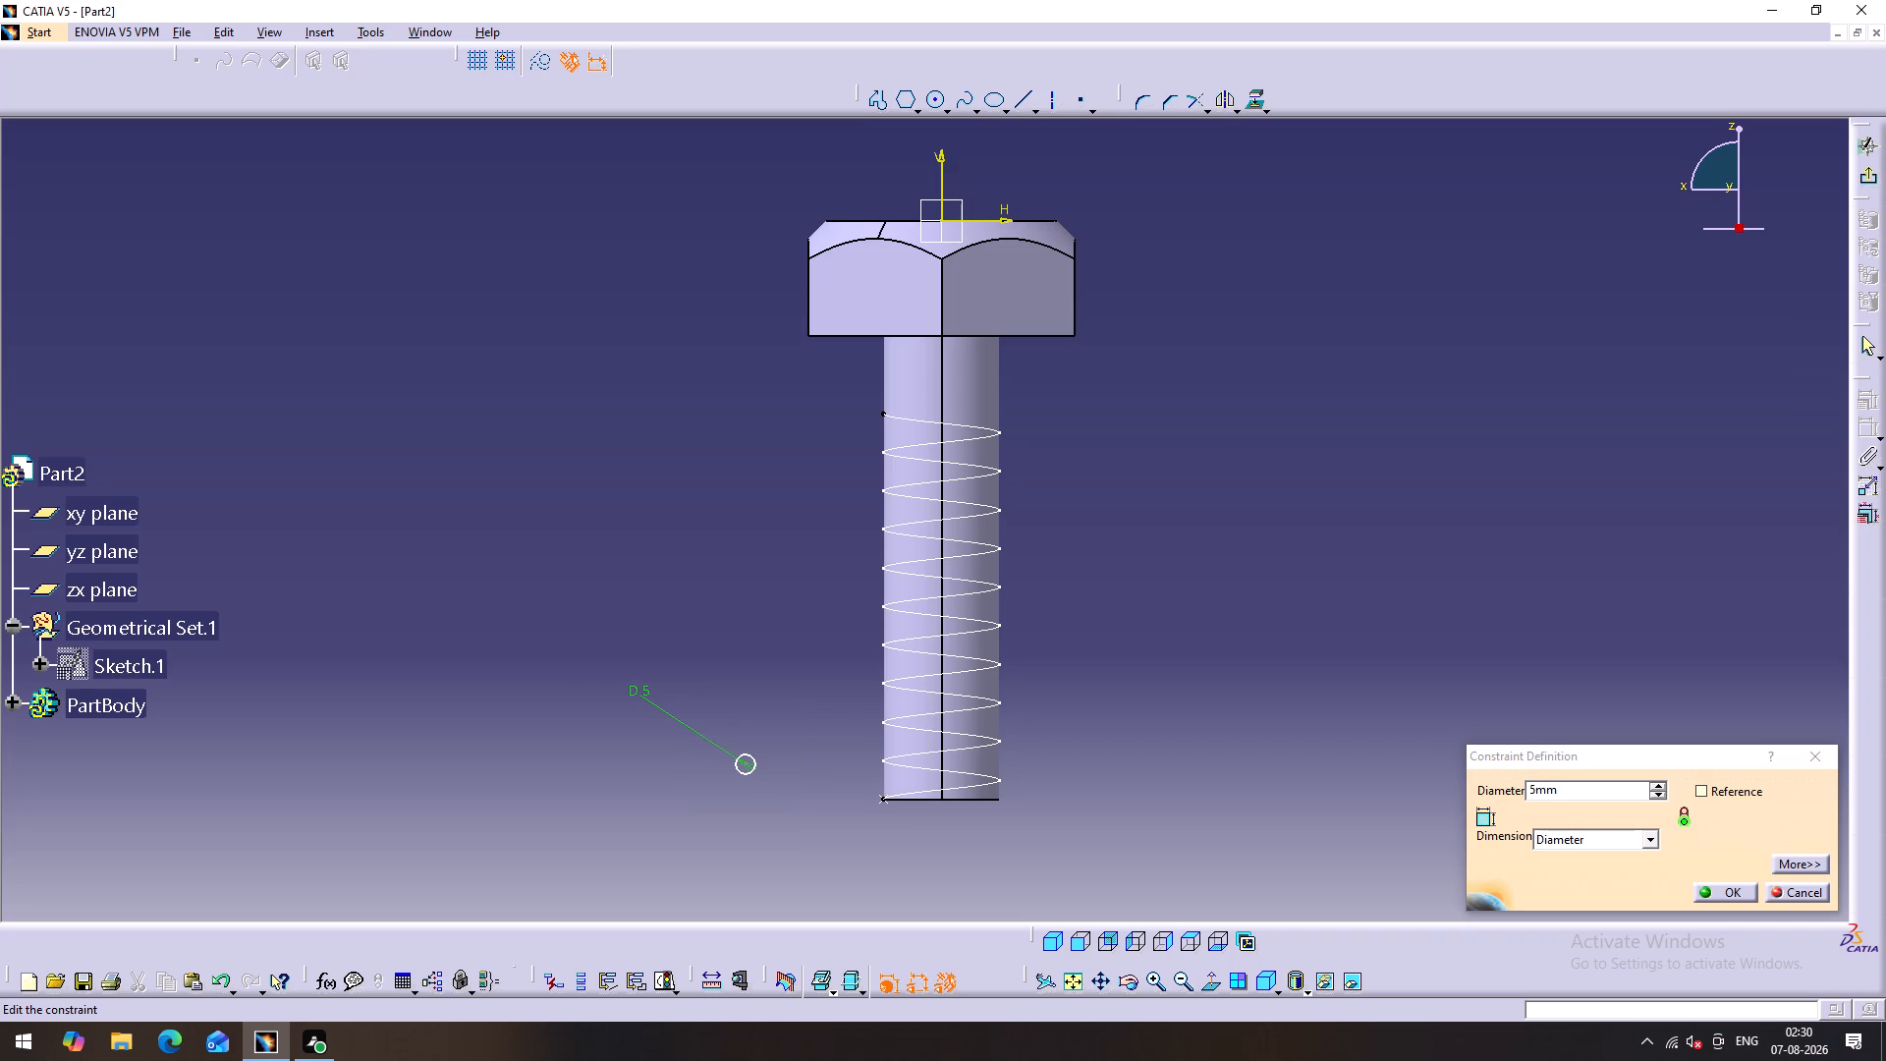
double_click(638, 691)
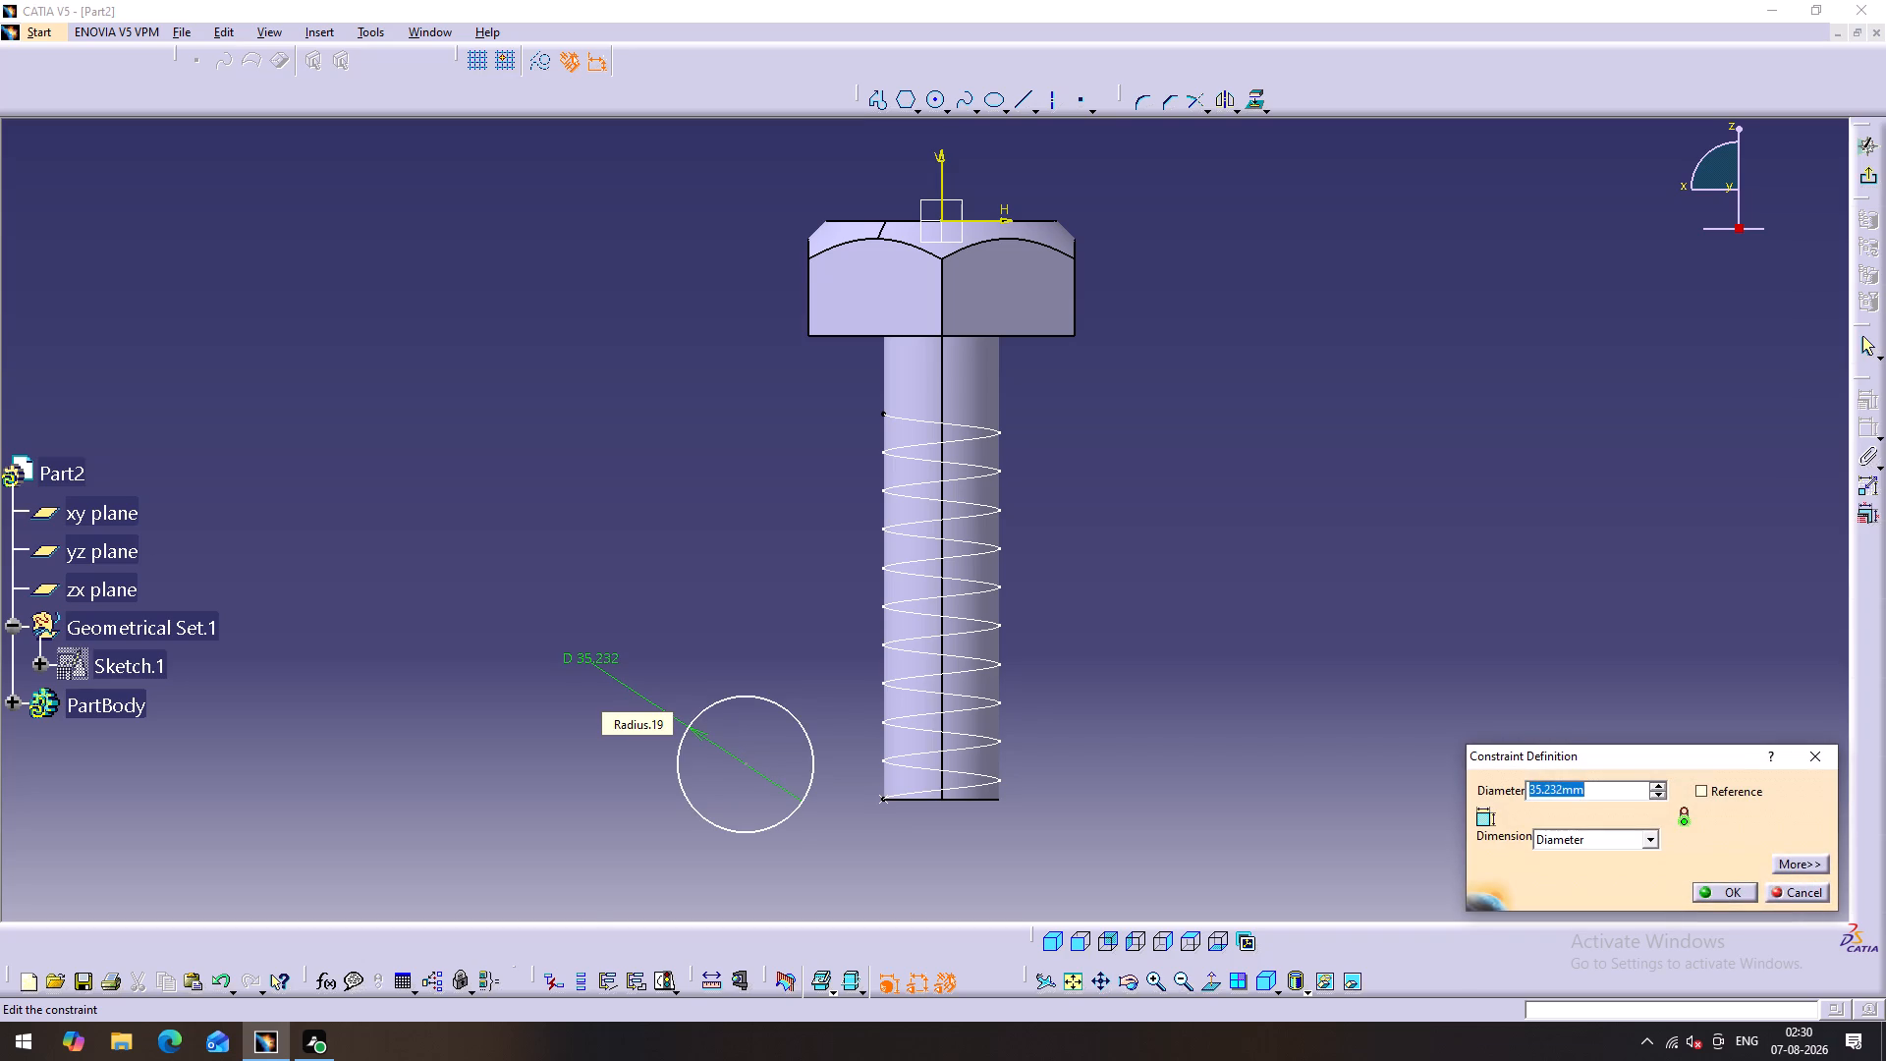
type("10")
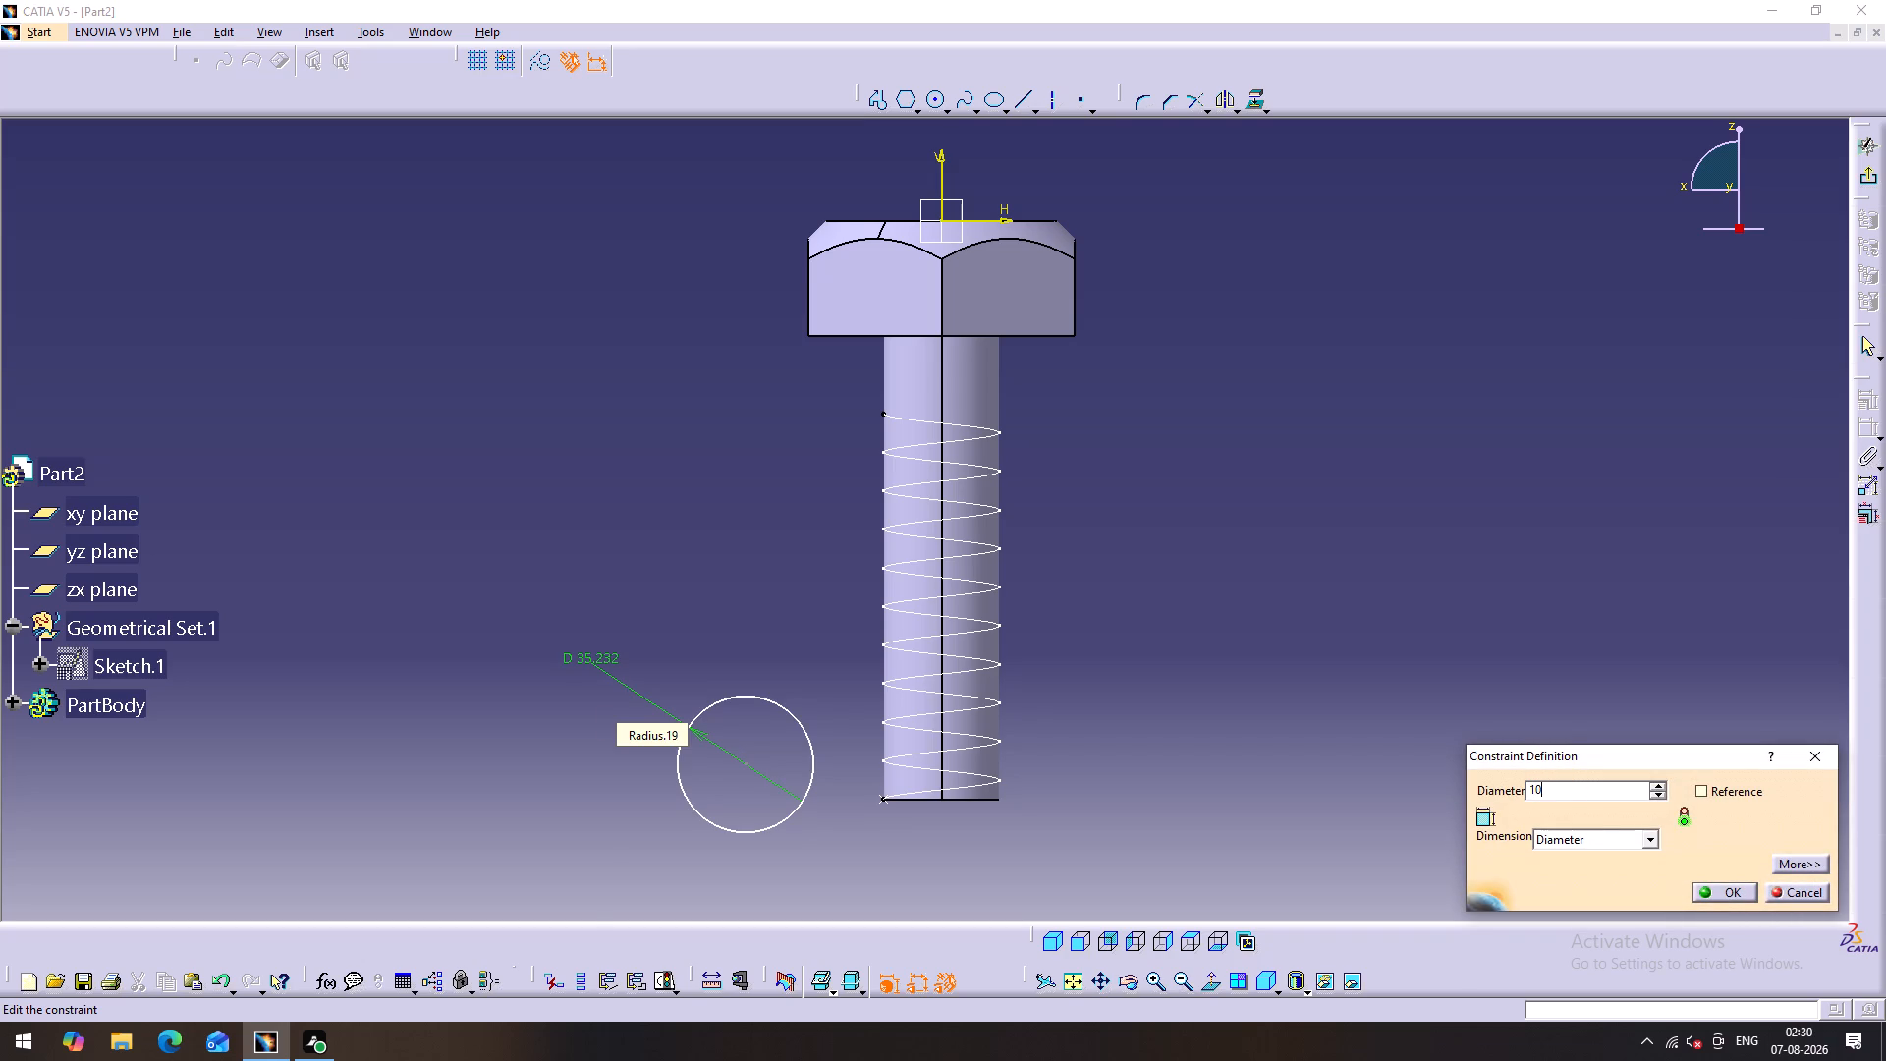
key("Return")
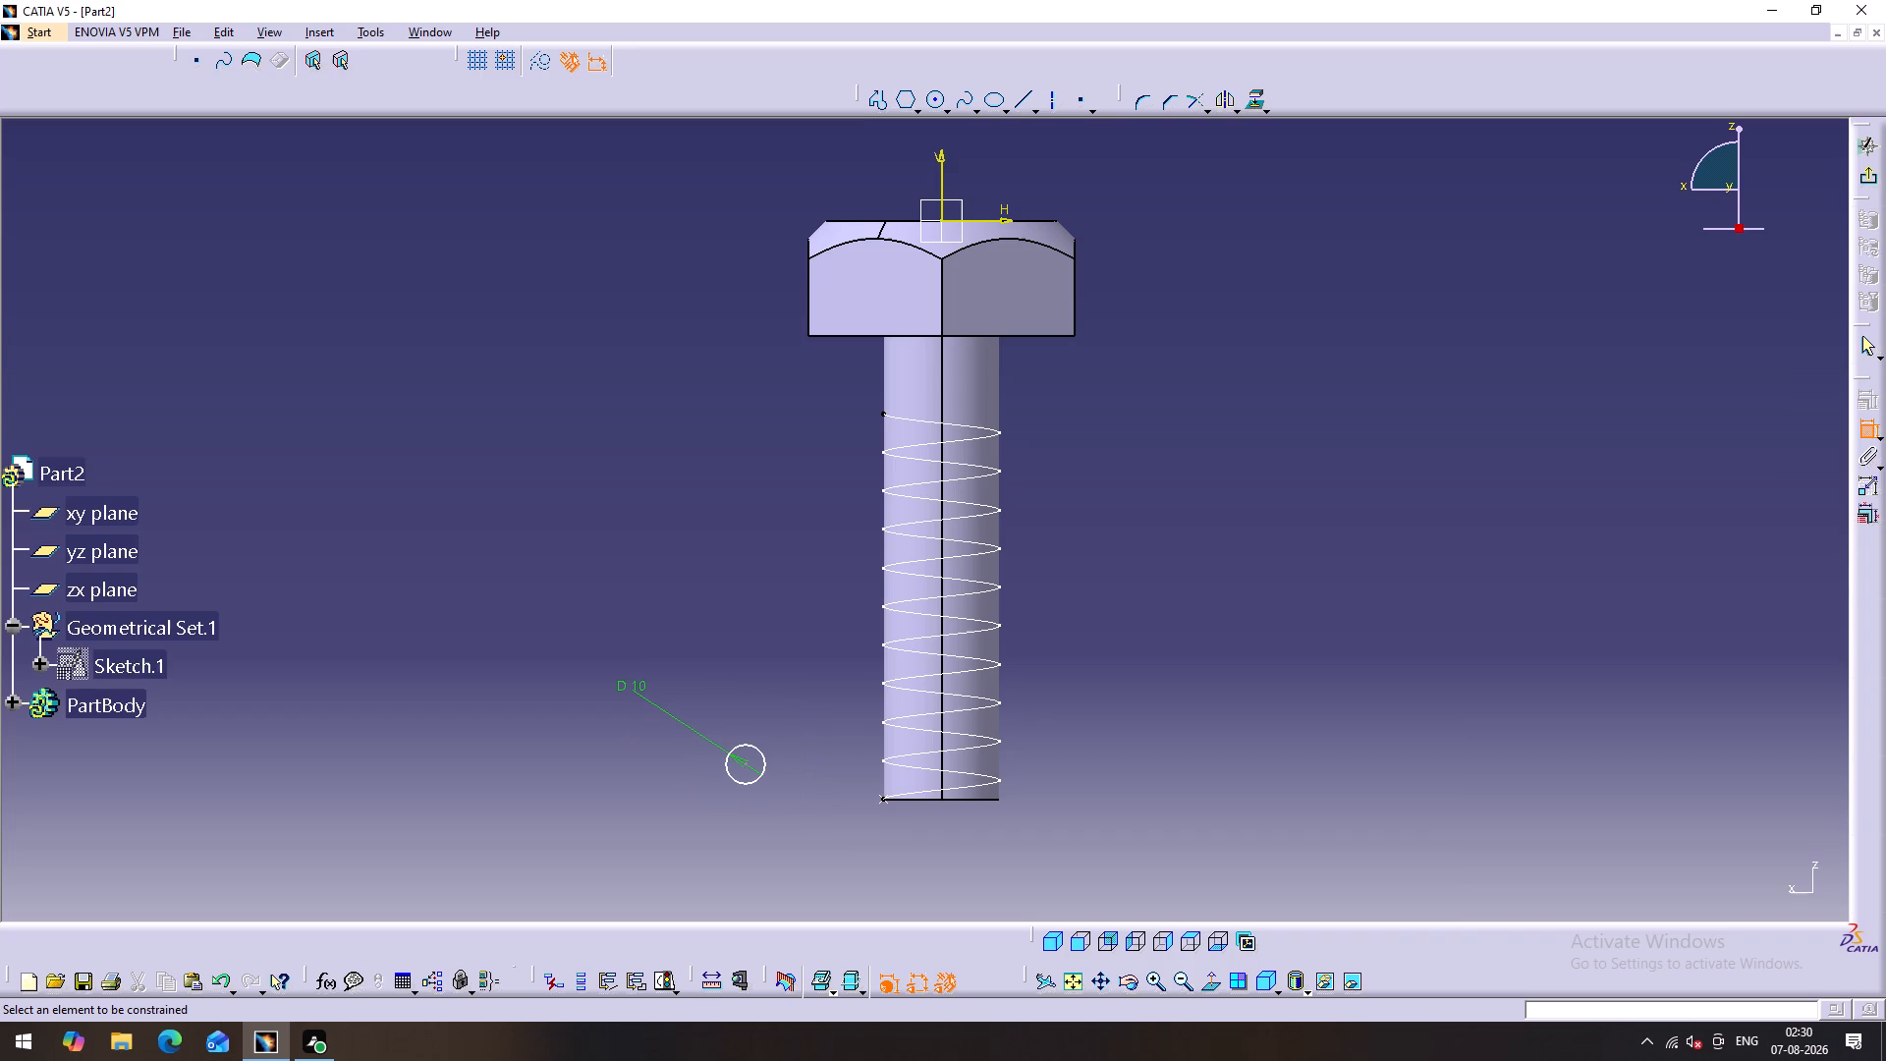
Make the circle's center coincident with the helix starting point at the shank's lower end and finish the sketch.
left_click(749, 764)
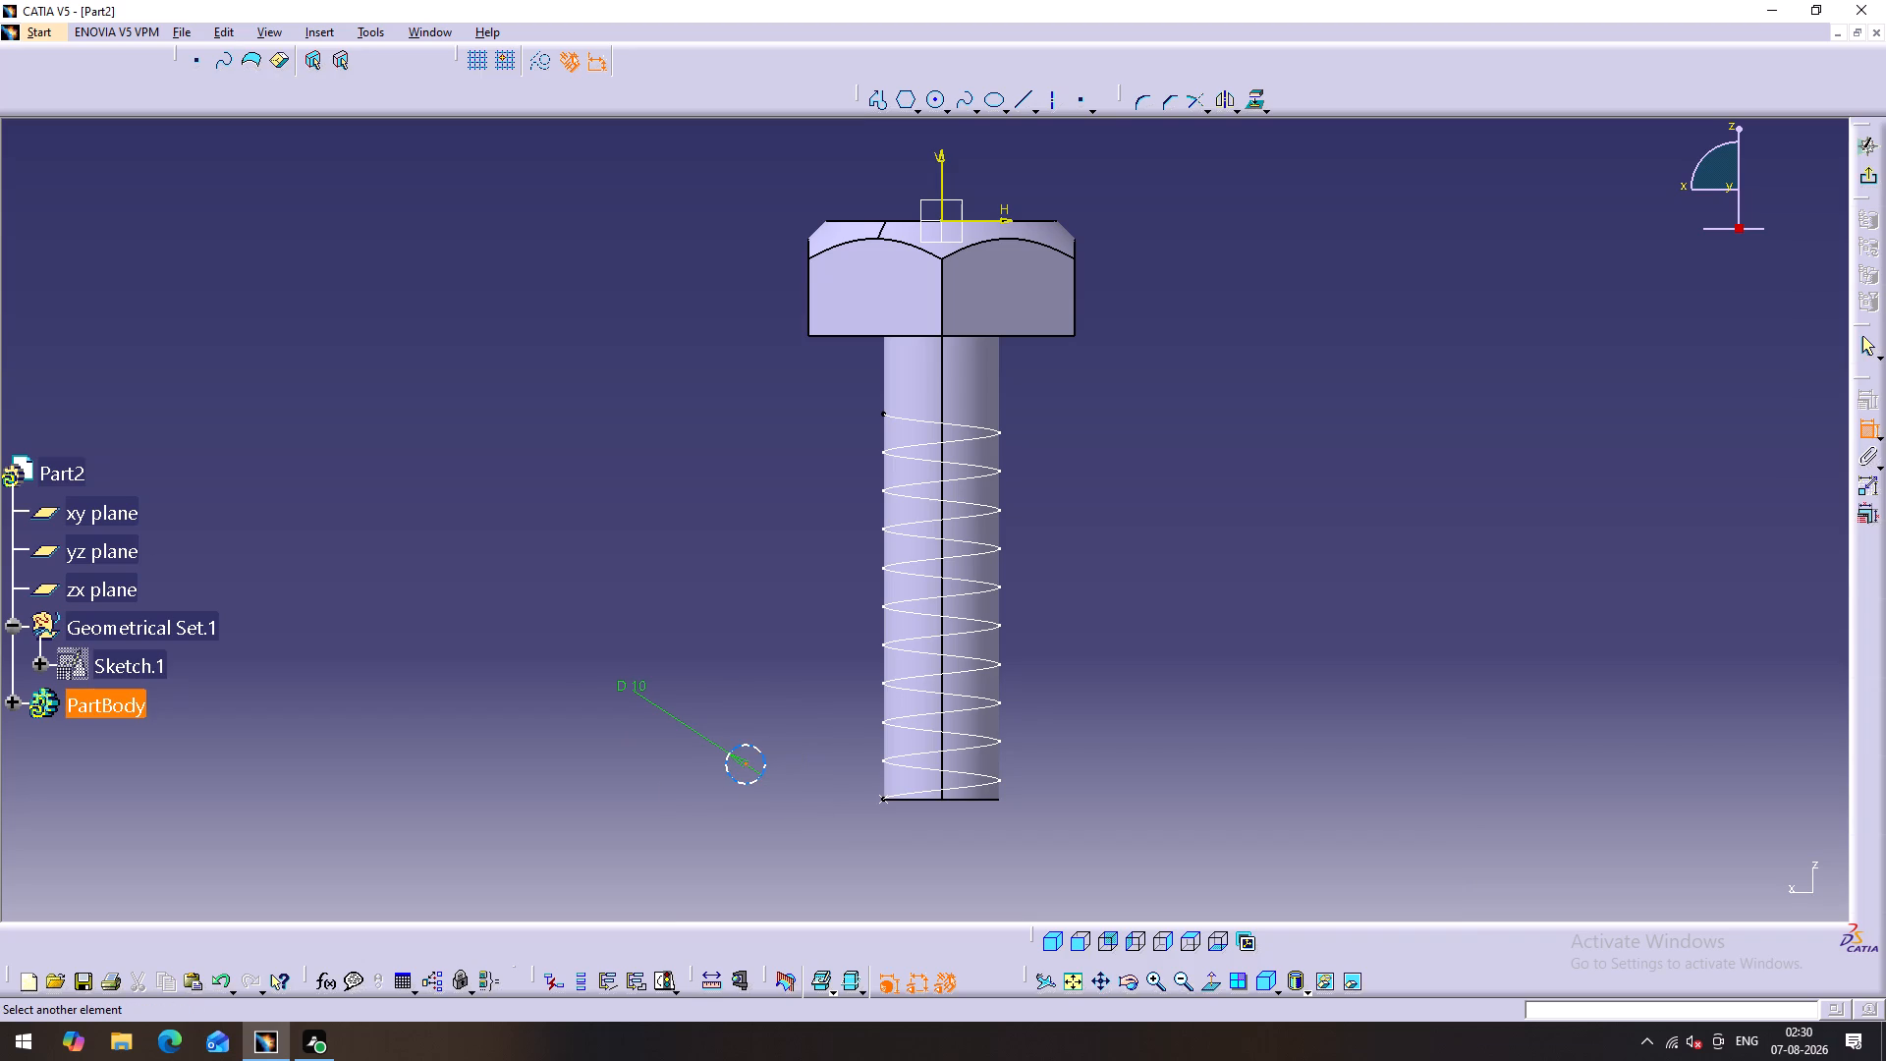
left_click(883, 799)
right_click(703, 574)
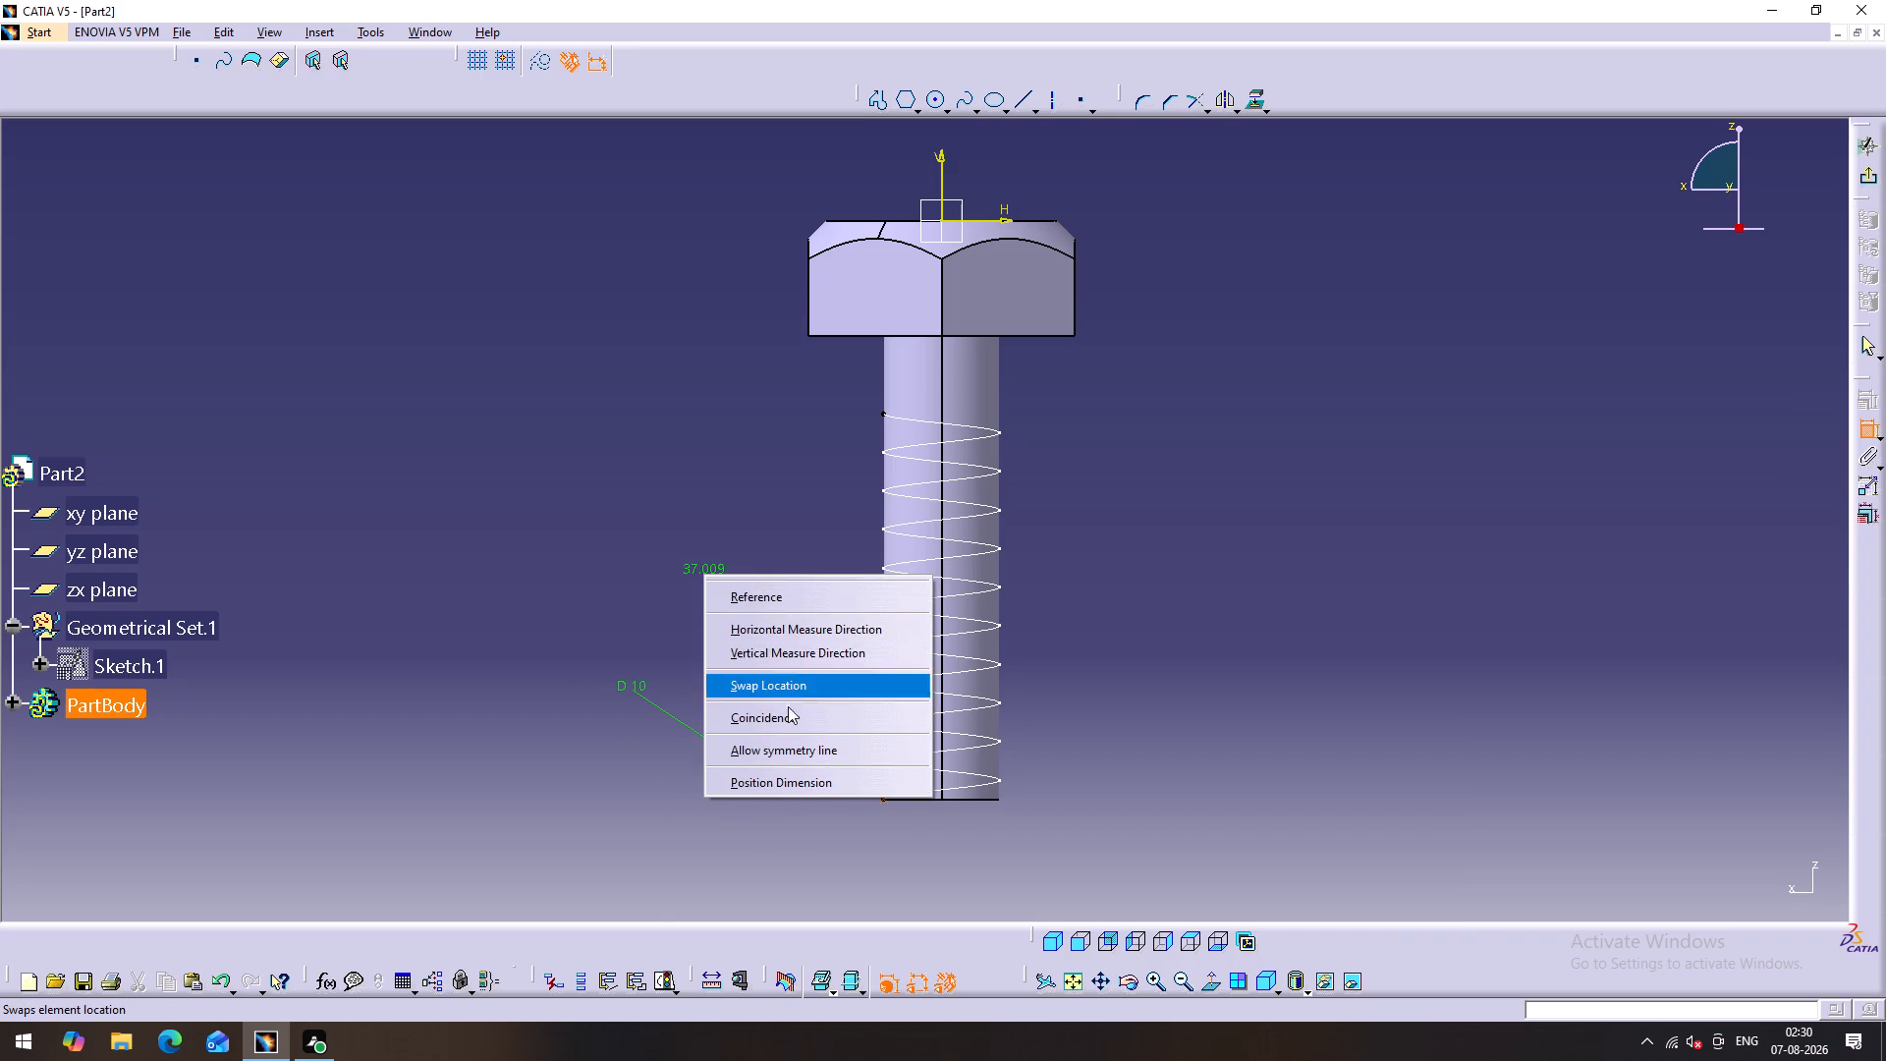
left_click(780, 723)
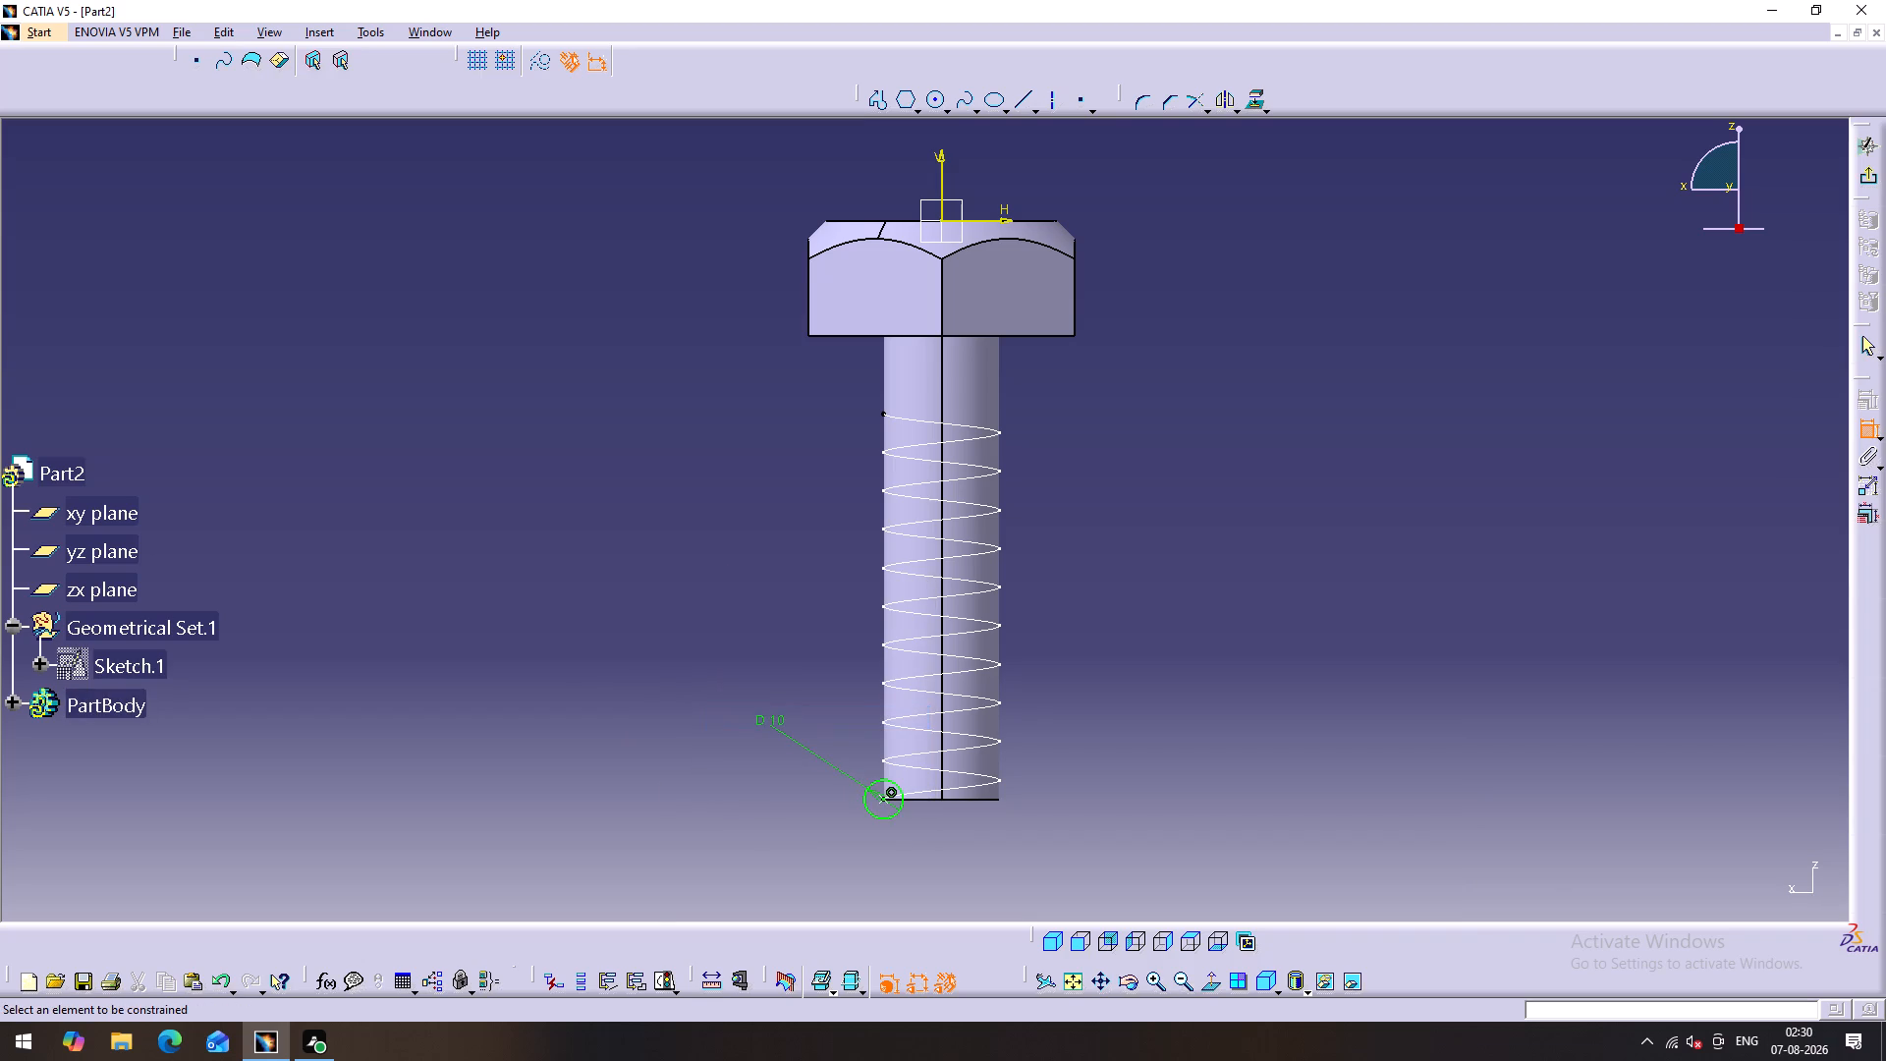
left_click(1867, 176)
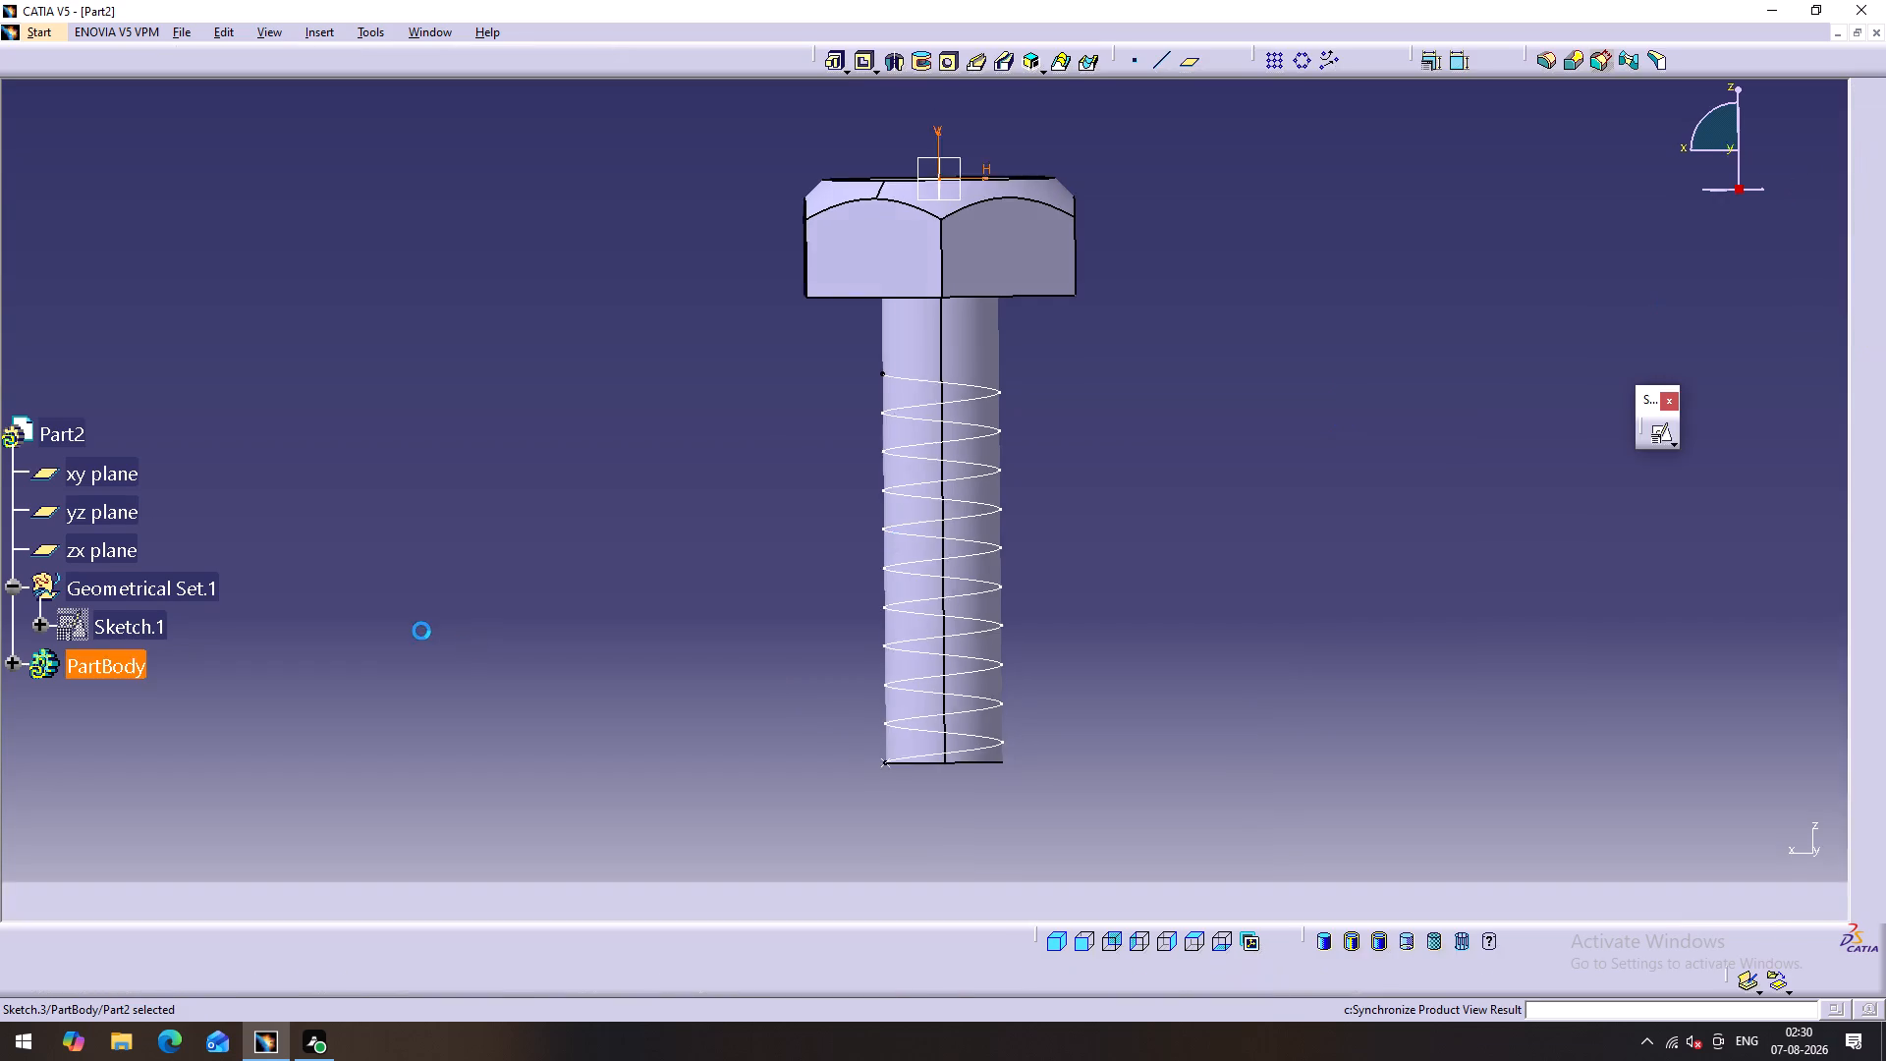
left_click(636, 701)
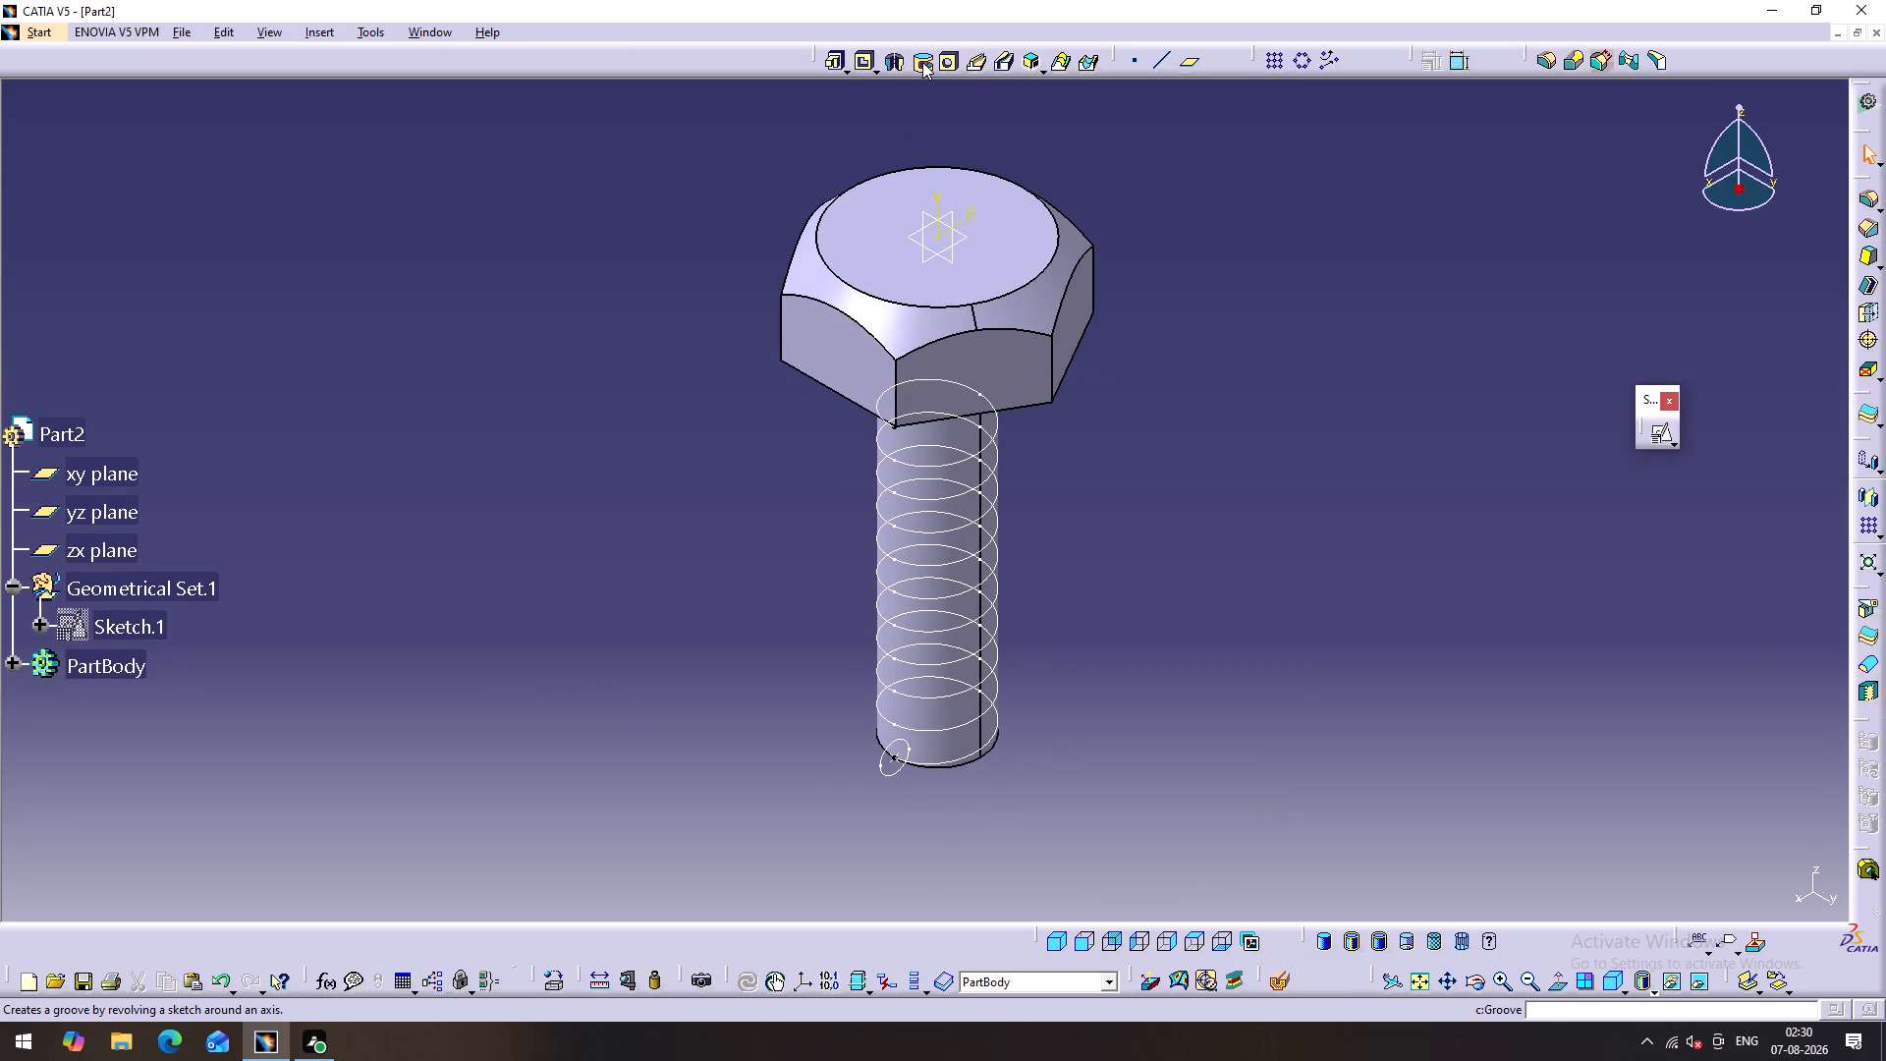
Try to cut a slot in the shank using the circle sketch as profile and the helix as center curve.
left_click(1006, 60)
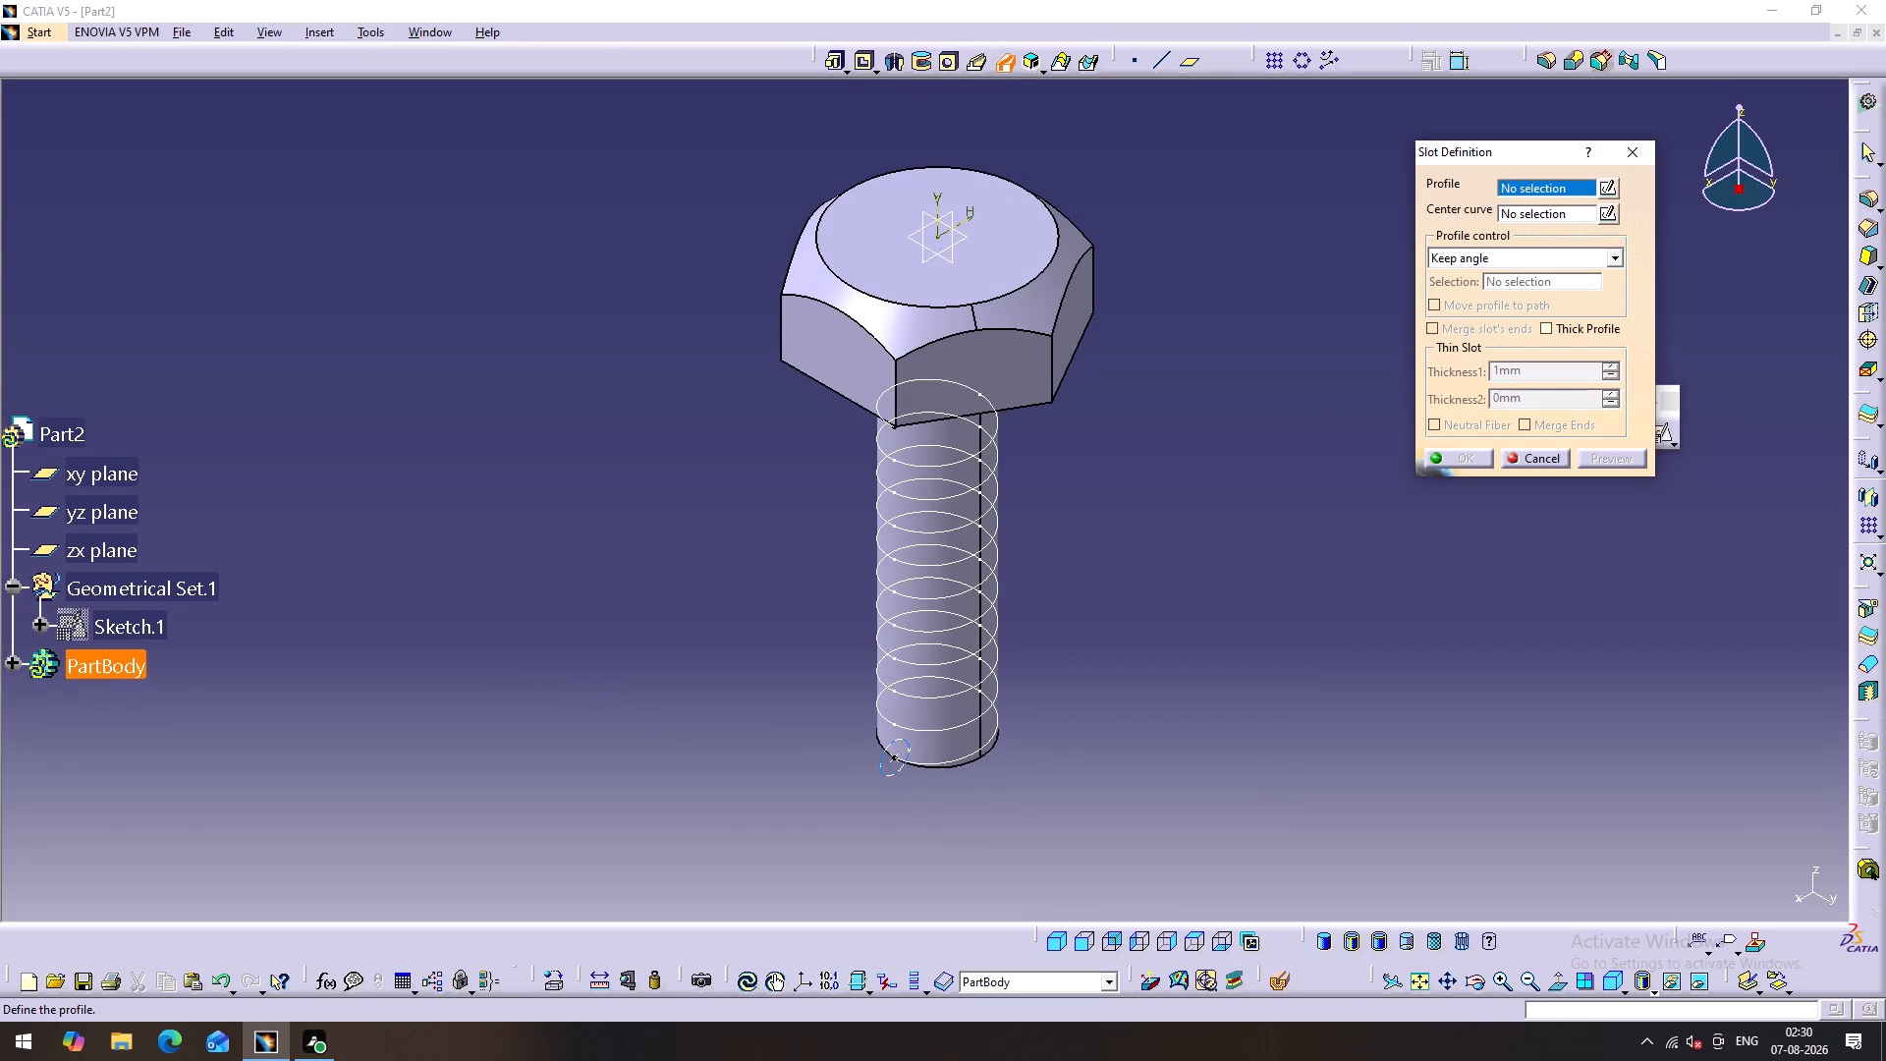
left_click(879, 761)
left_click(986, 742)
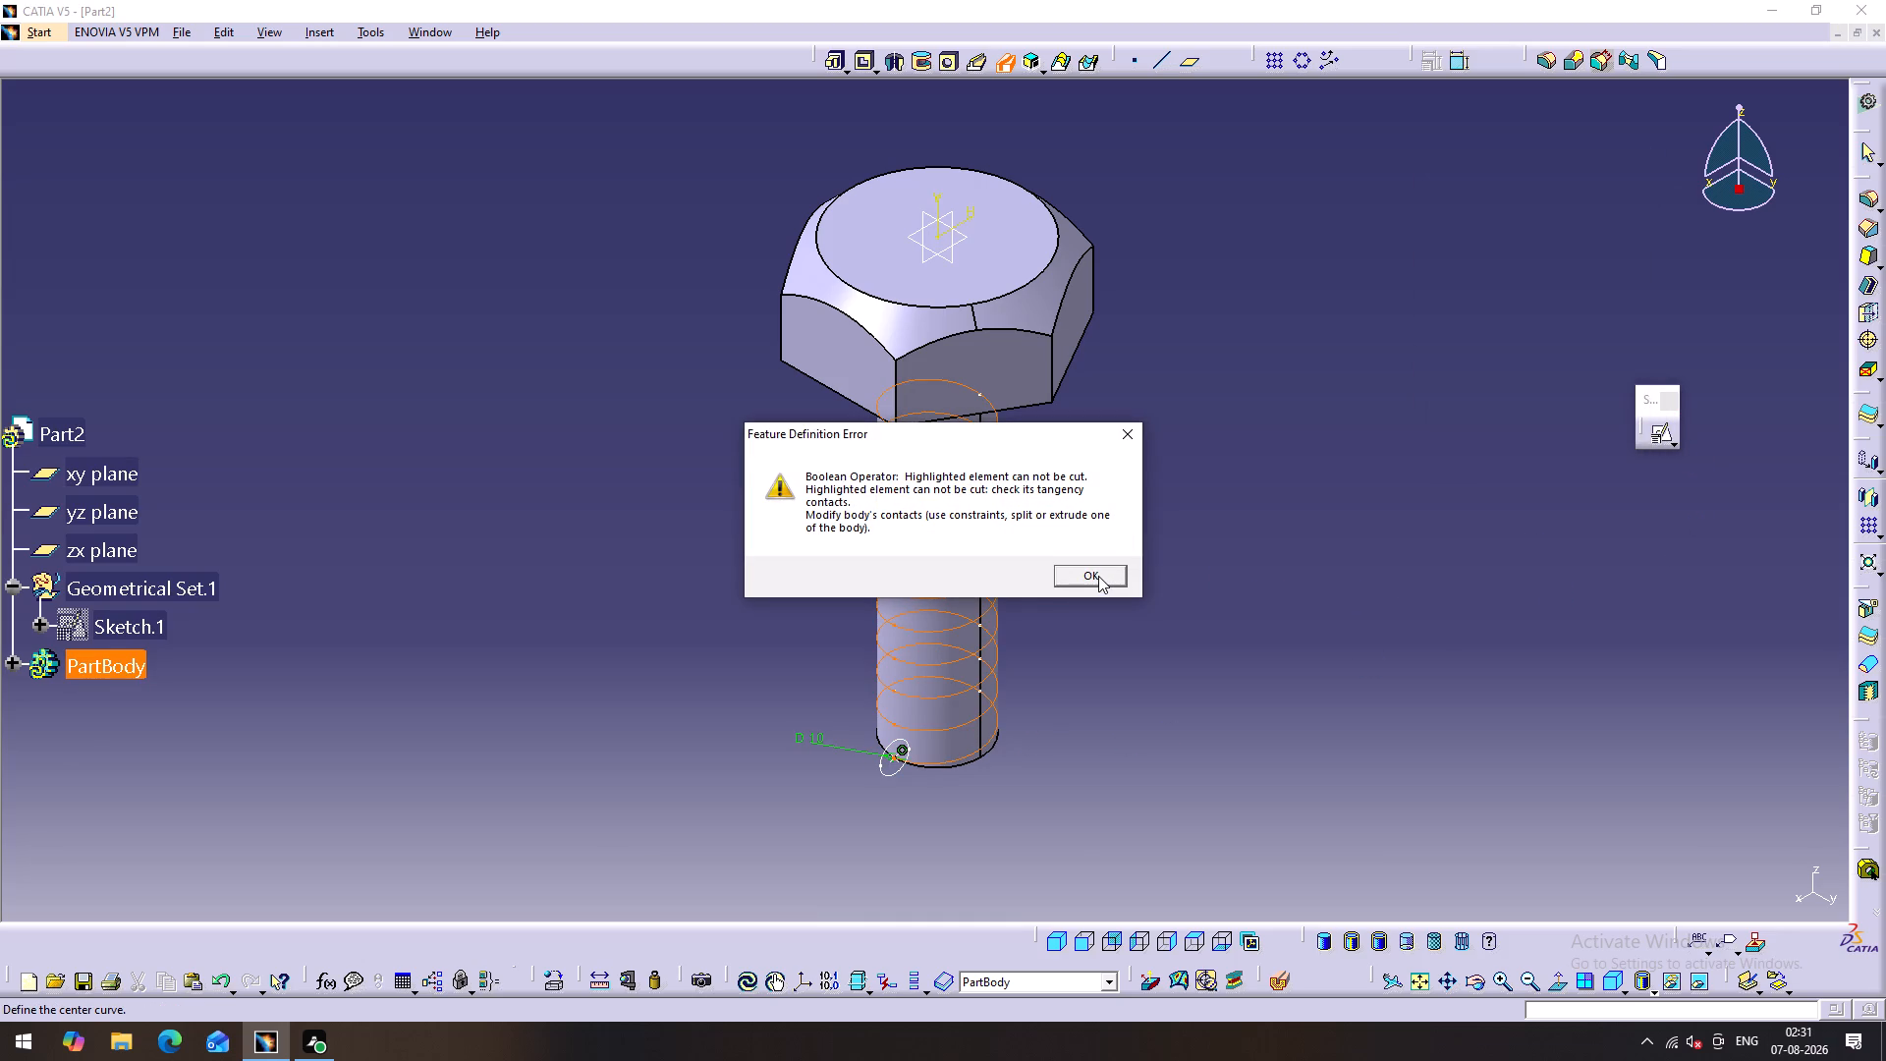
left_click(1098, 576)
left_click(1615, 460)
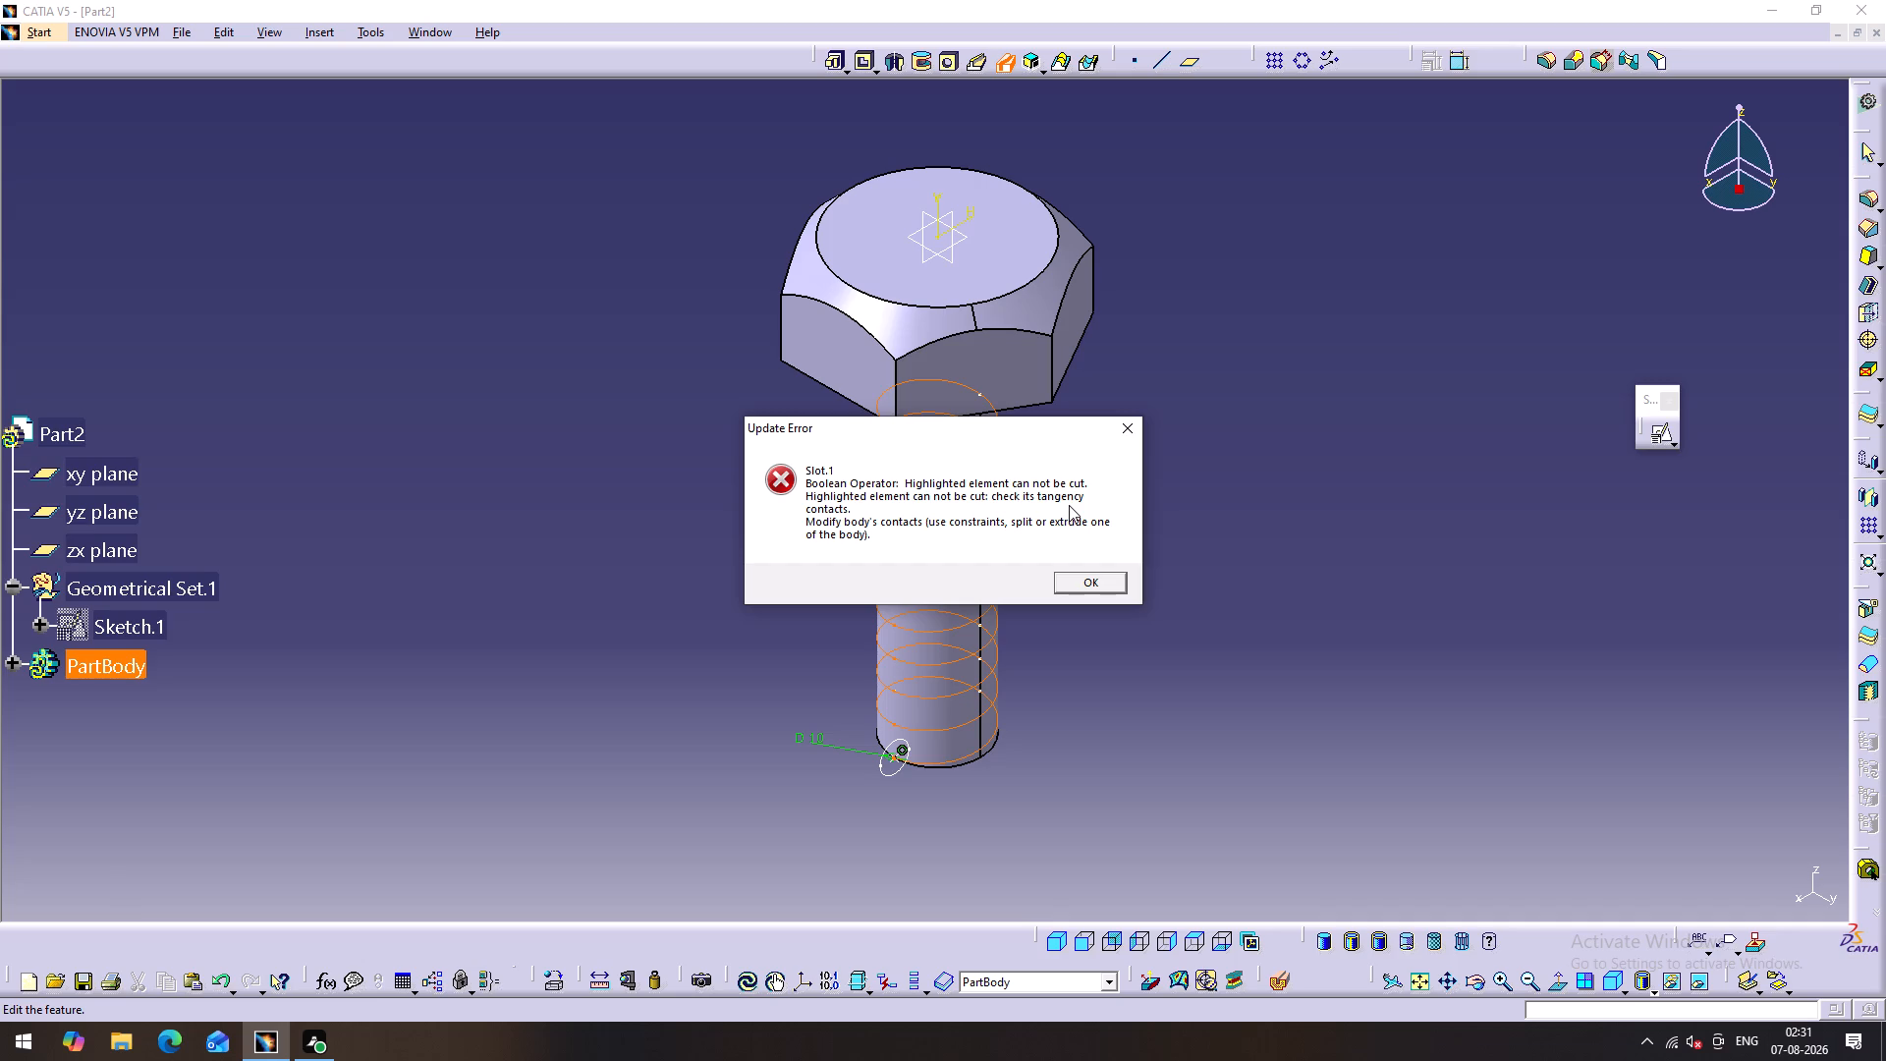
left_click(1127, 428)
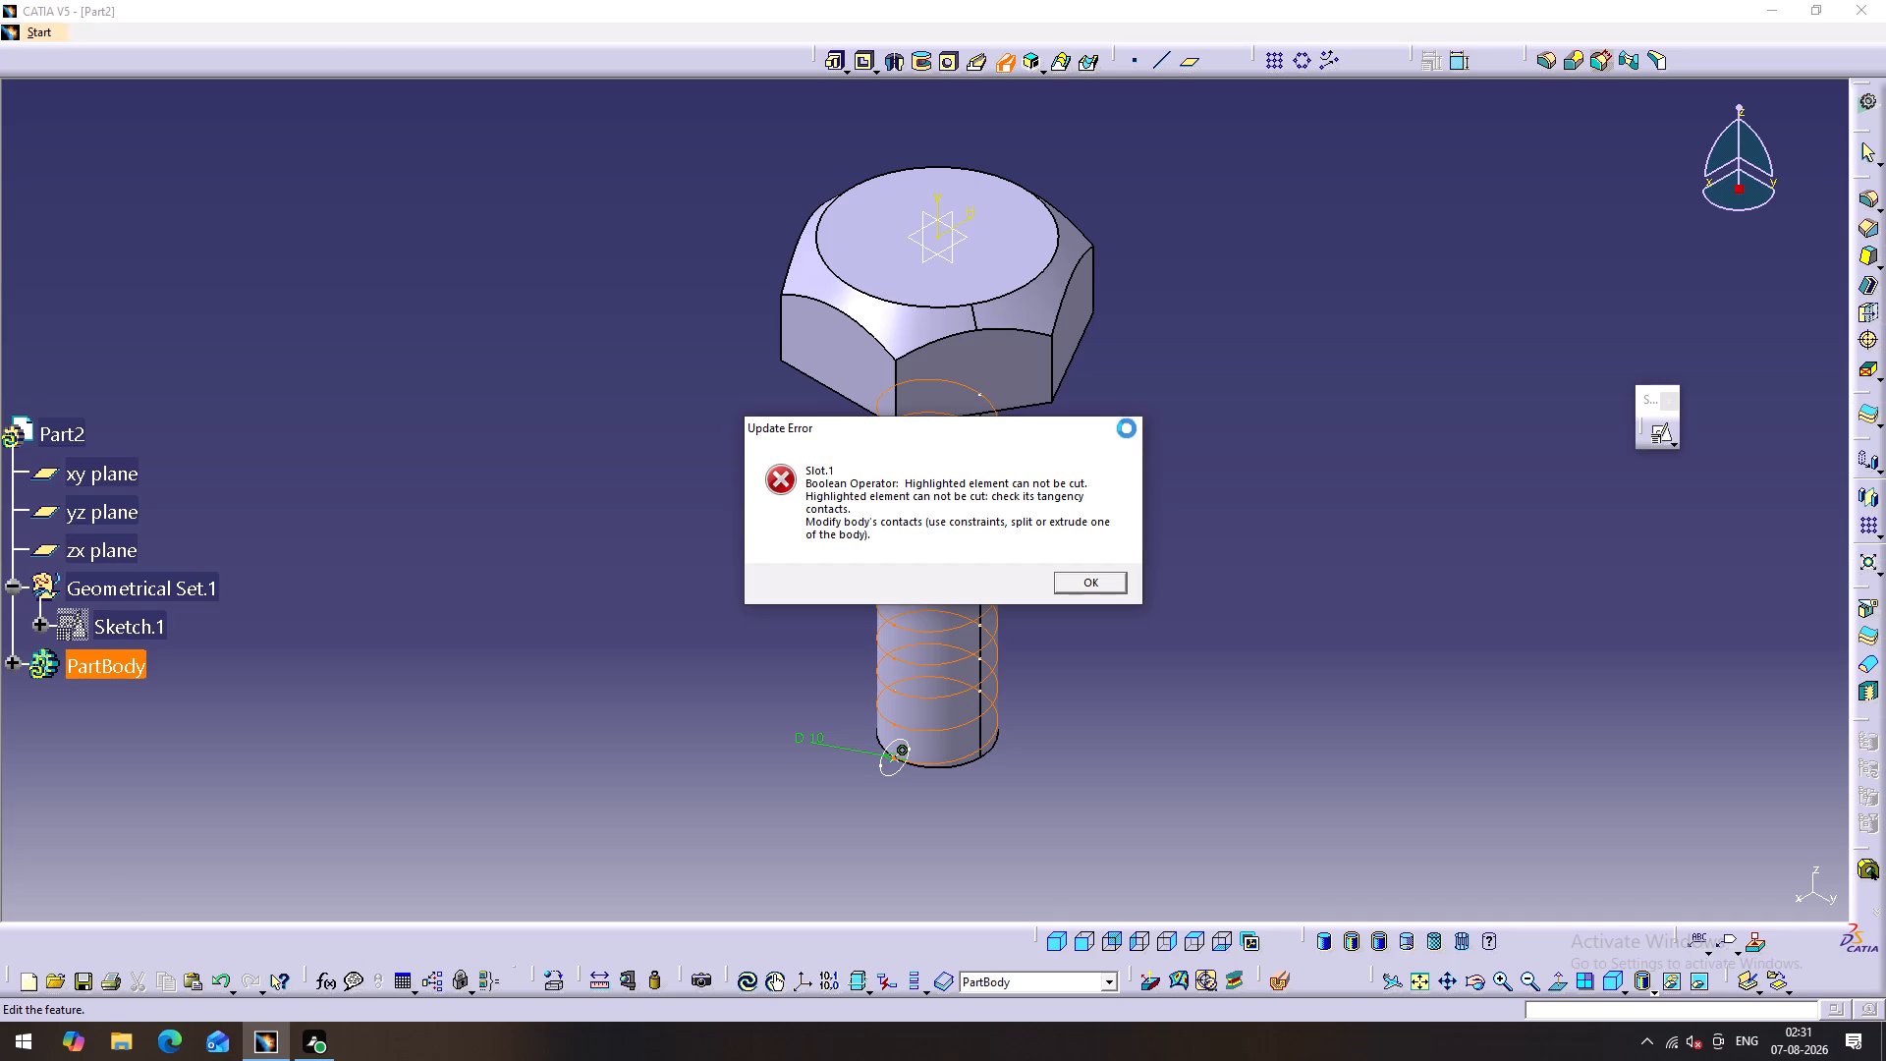
Examine the circle profile and helix start at the shank's lower end, and close the slot definition without creating it.
middle_click_drag(856, 822, 809, 542)
right_click_drag(856, 822, 809, 542)
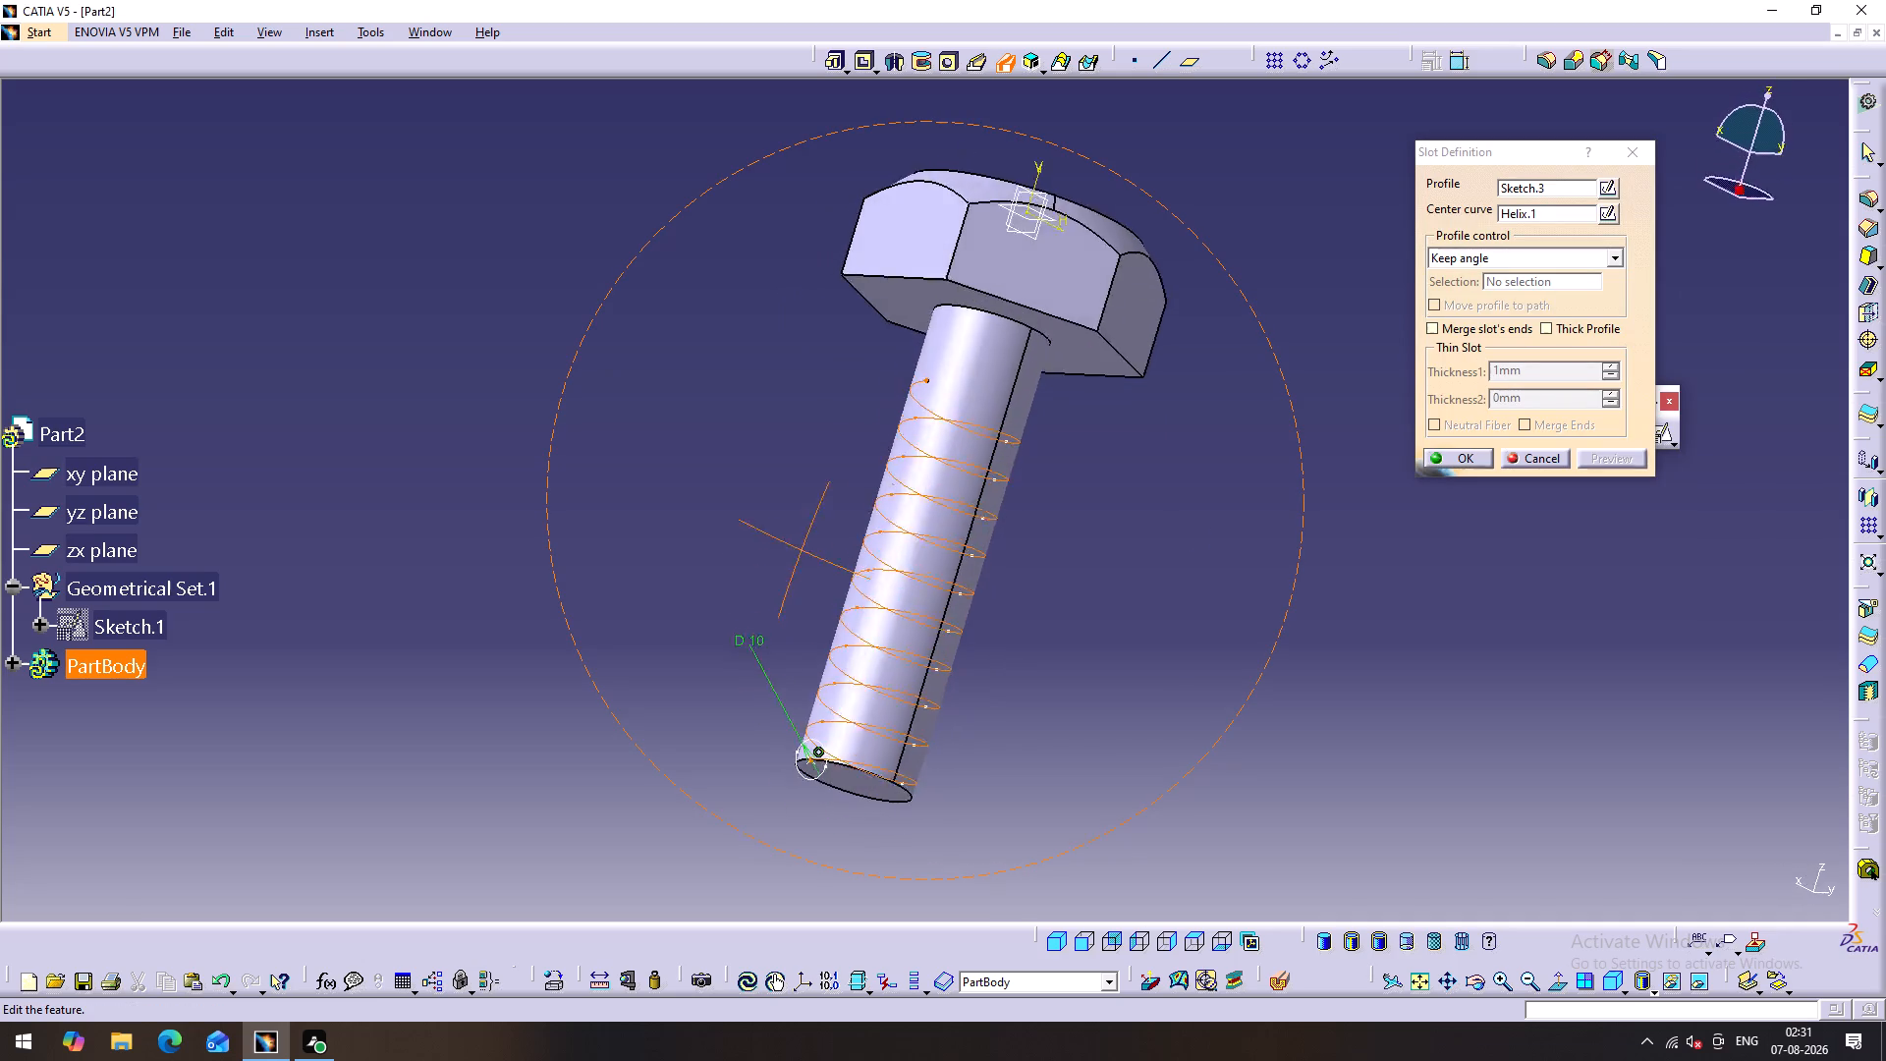
middle_click_drag(809, 542, 1535, 475)
right_click_drag(809, 542, 1535, 475)
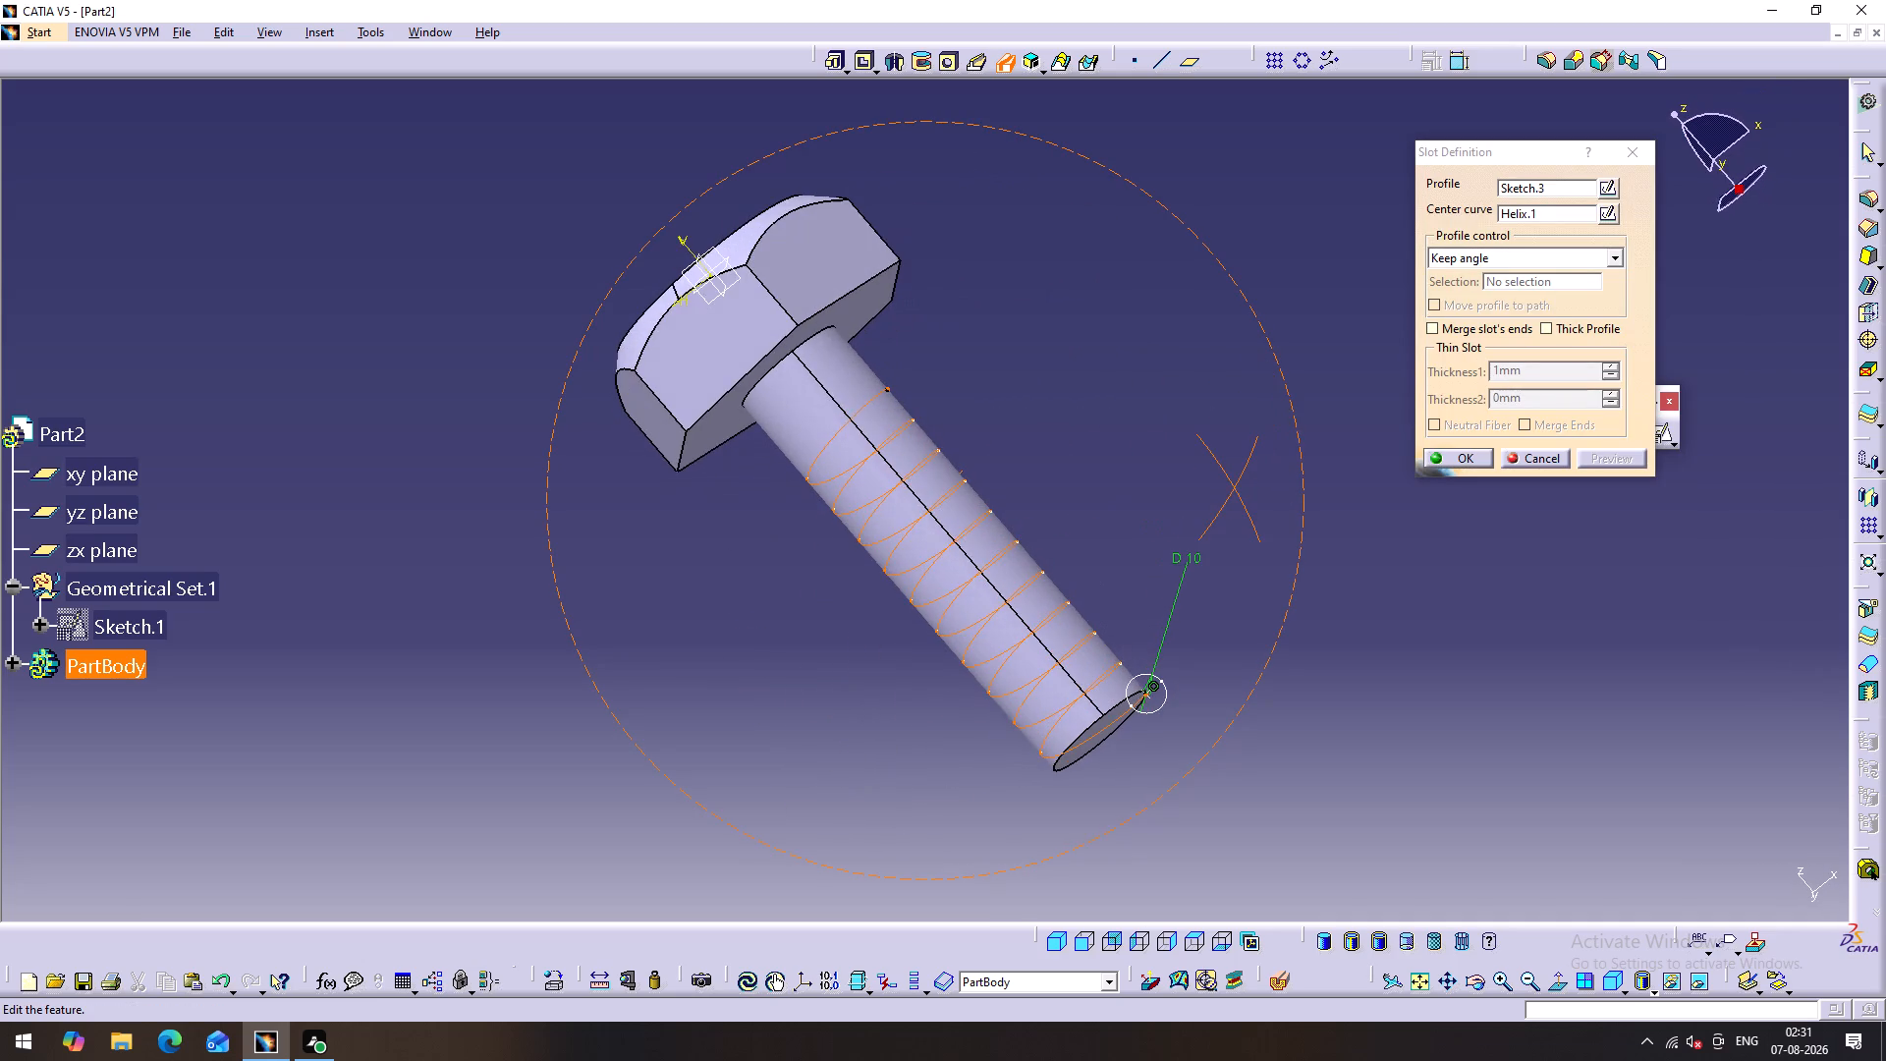
middle_click_drag(1535, 475, 629, 609)
right_click_drag(1535, 475, 629, 609)
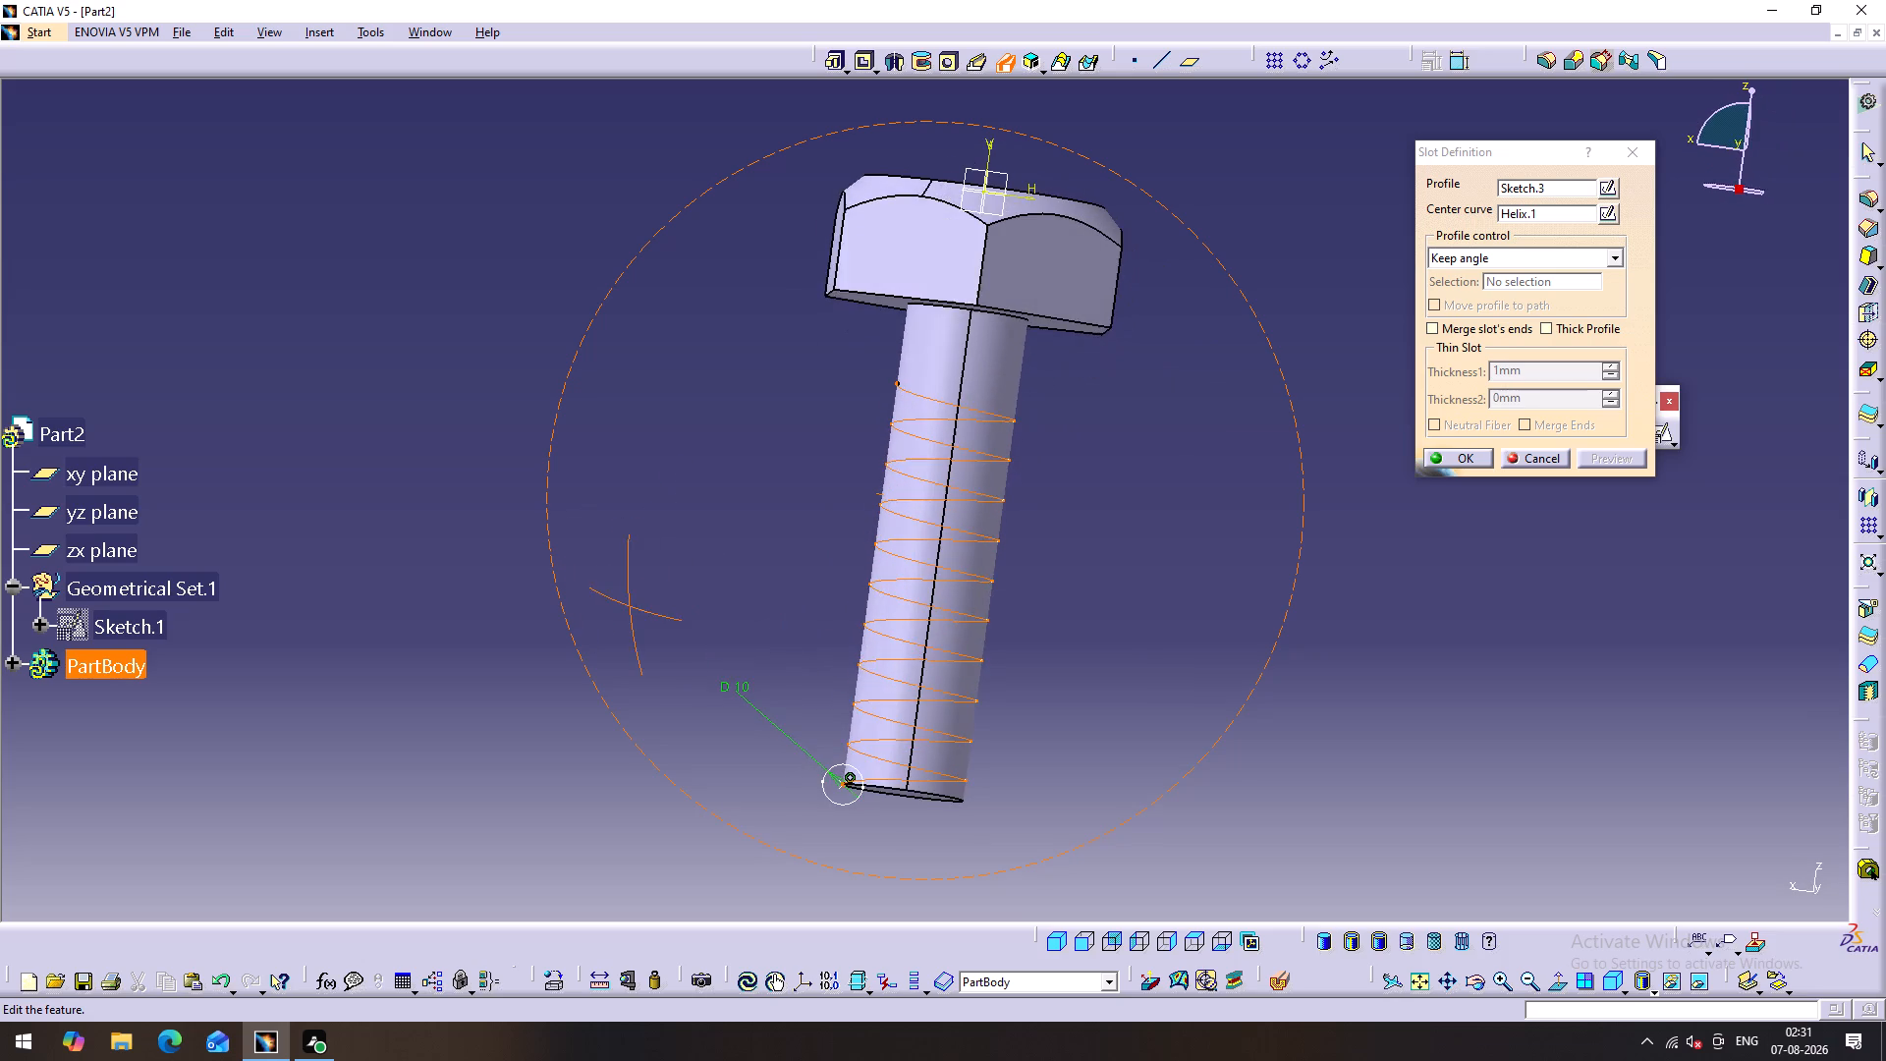
middle_click_drag(629, 609, 628, 612)
right_click_drag(629, 609, 628, 612)
middle_click_drag(824, 802, 850, 725)
right_click(838, 797)
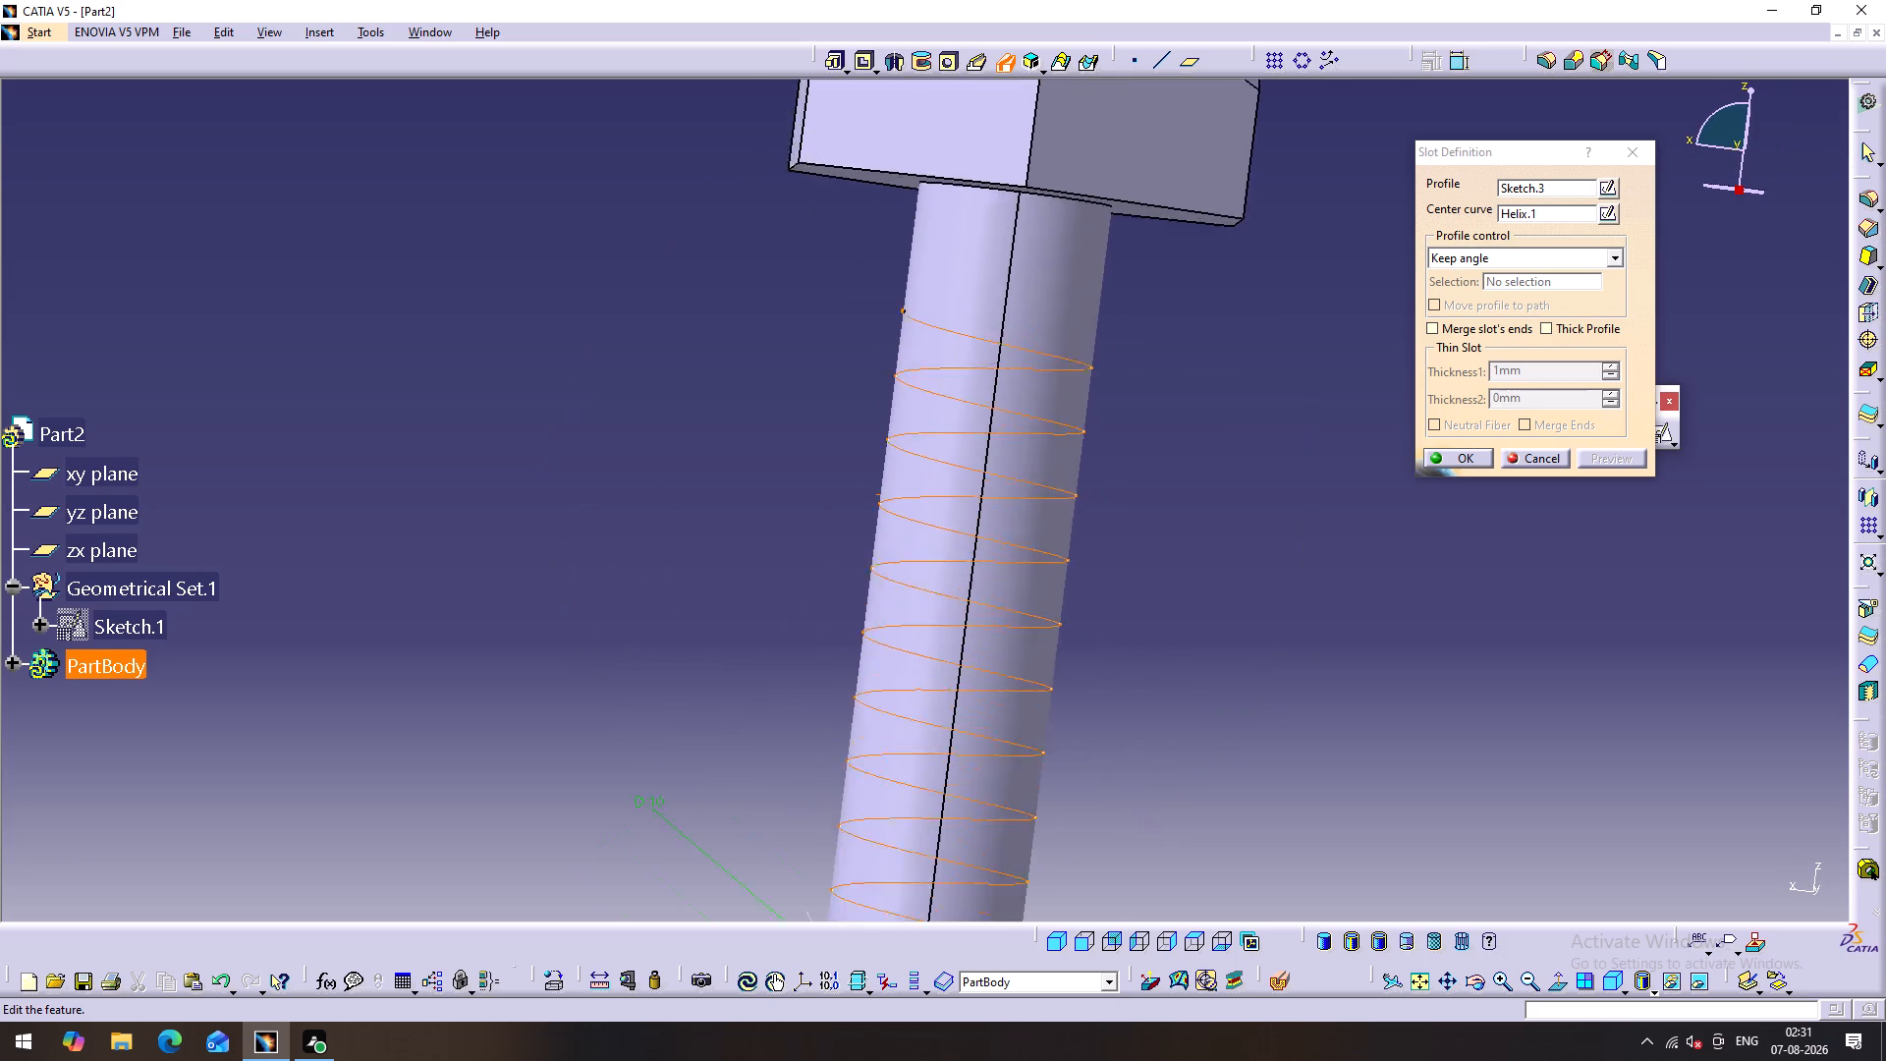
middle_click_drag(850, 725, 855, 655)
middle_click_drag(698, 775, 853, 330)
scroll(750, 626, "up", 2)
middle_click_drag(834, 819, 847, 599)
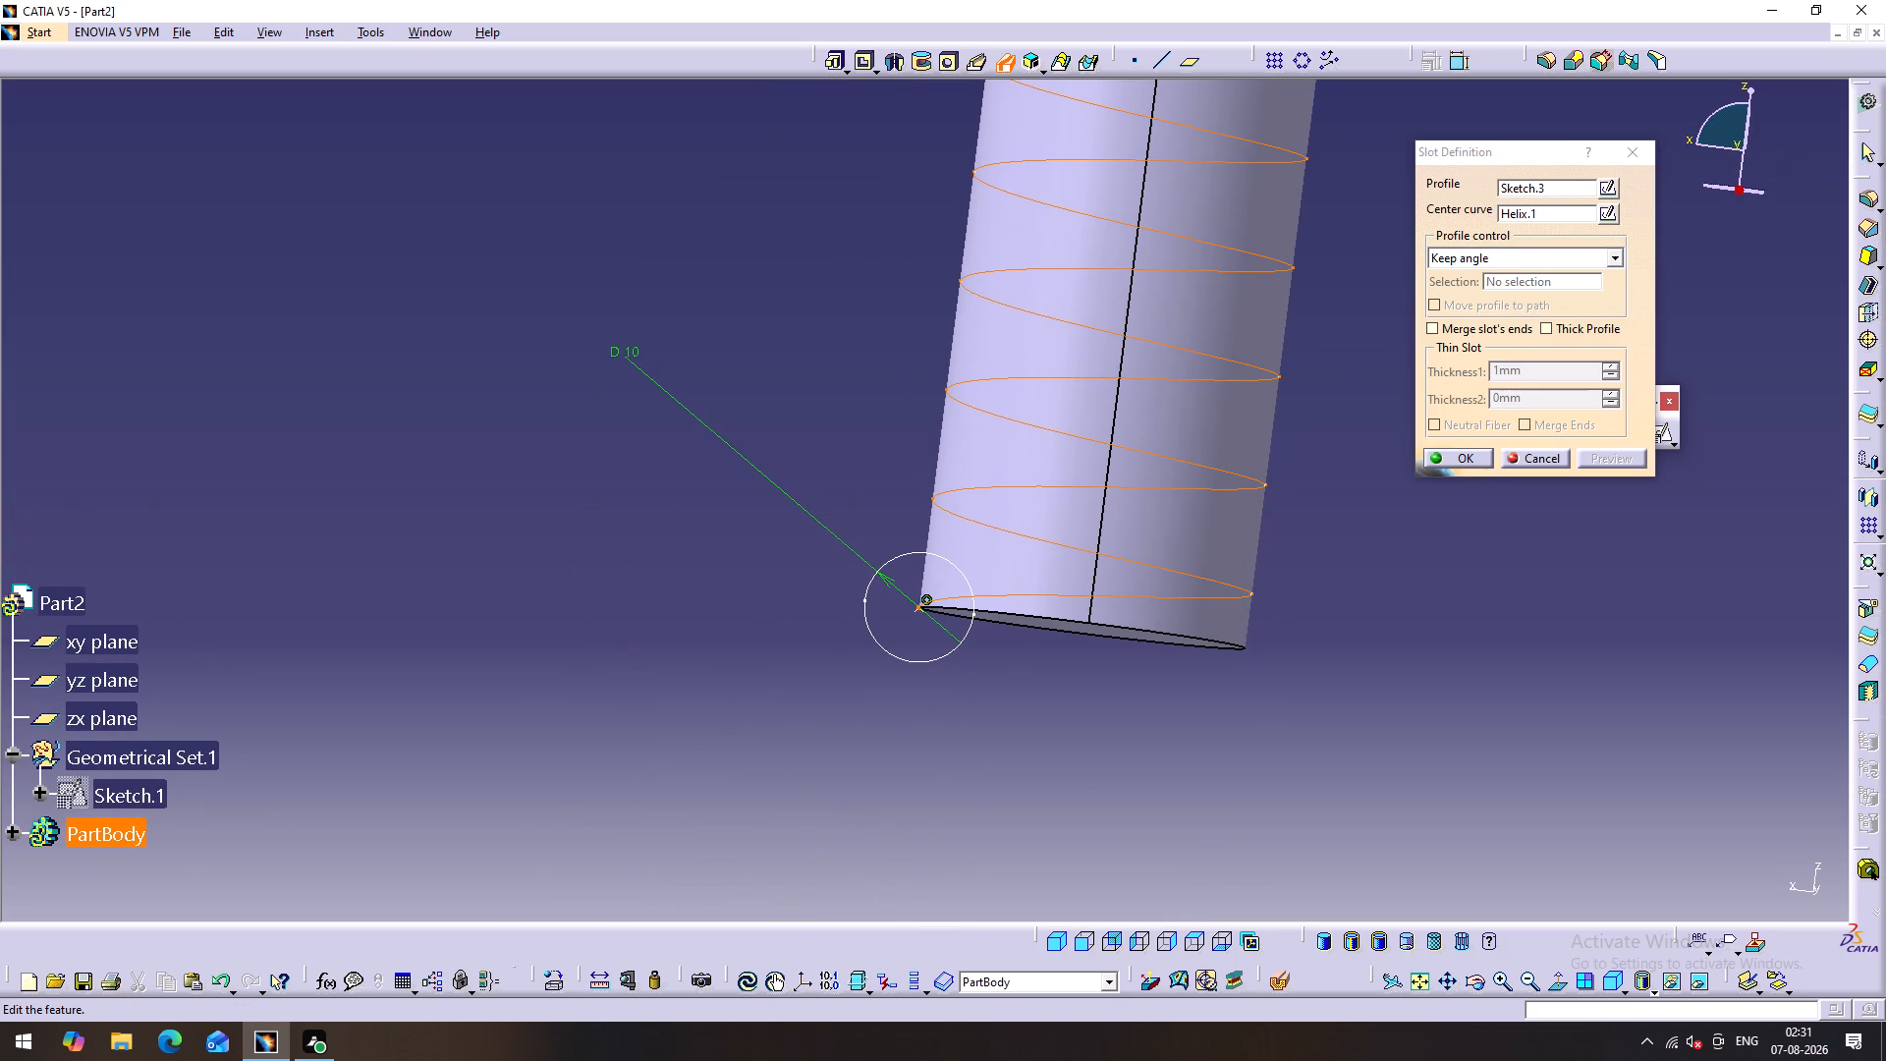
middle_click_drag(1448, 511, 1329, 638)
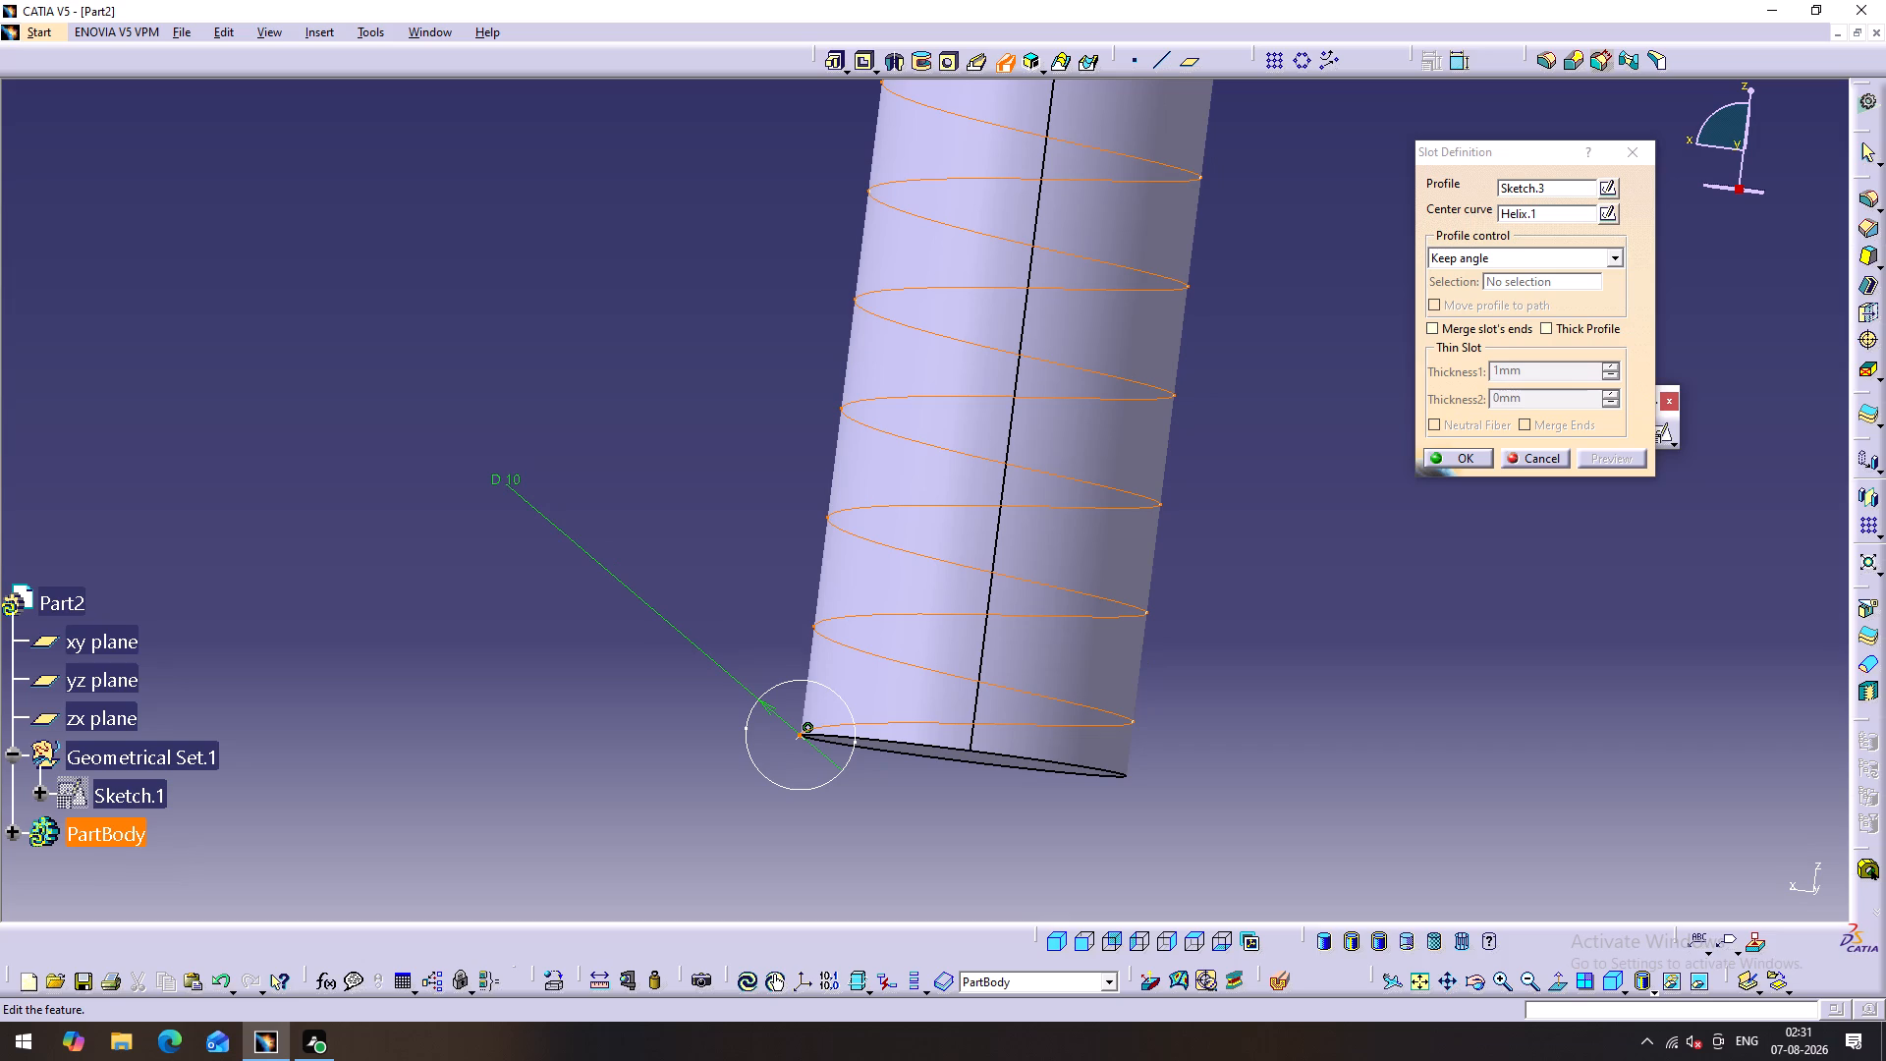
left_click(1629, 154)
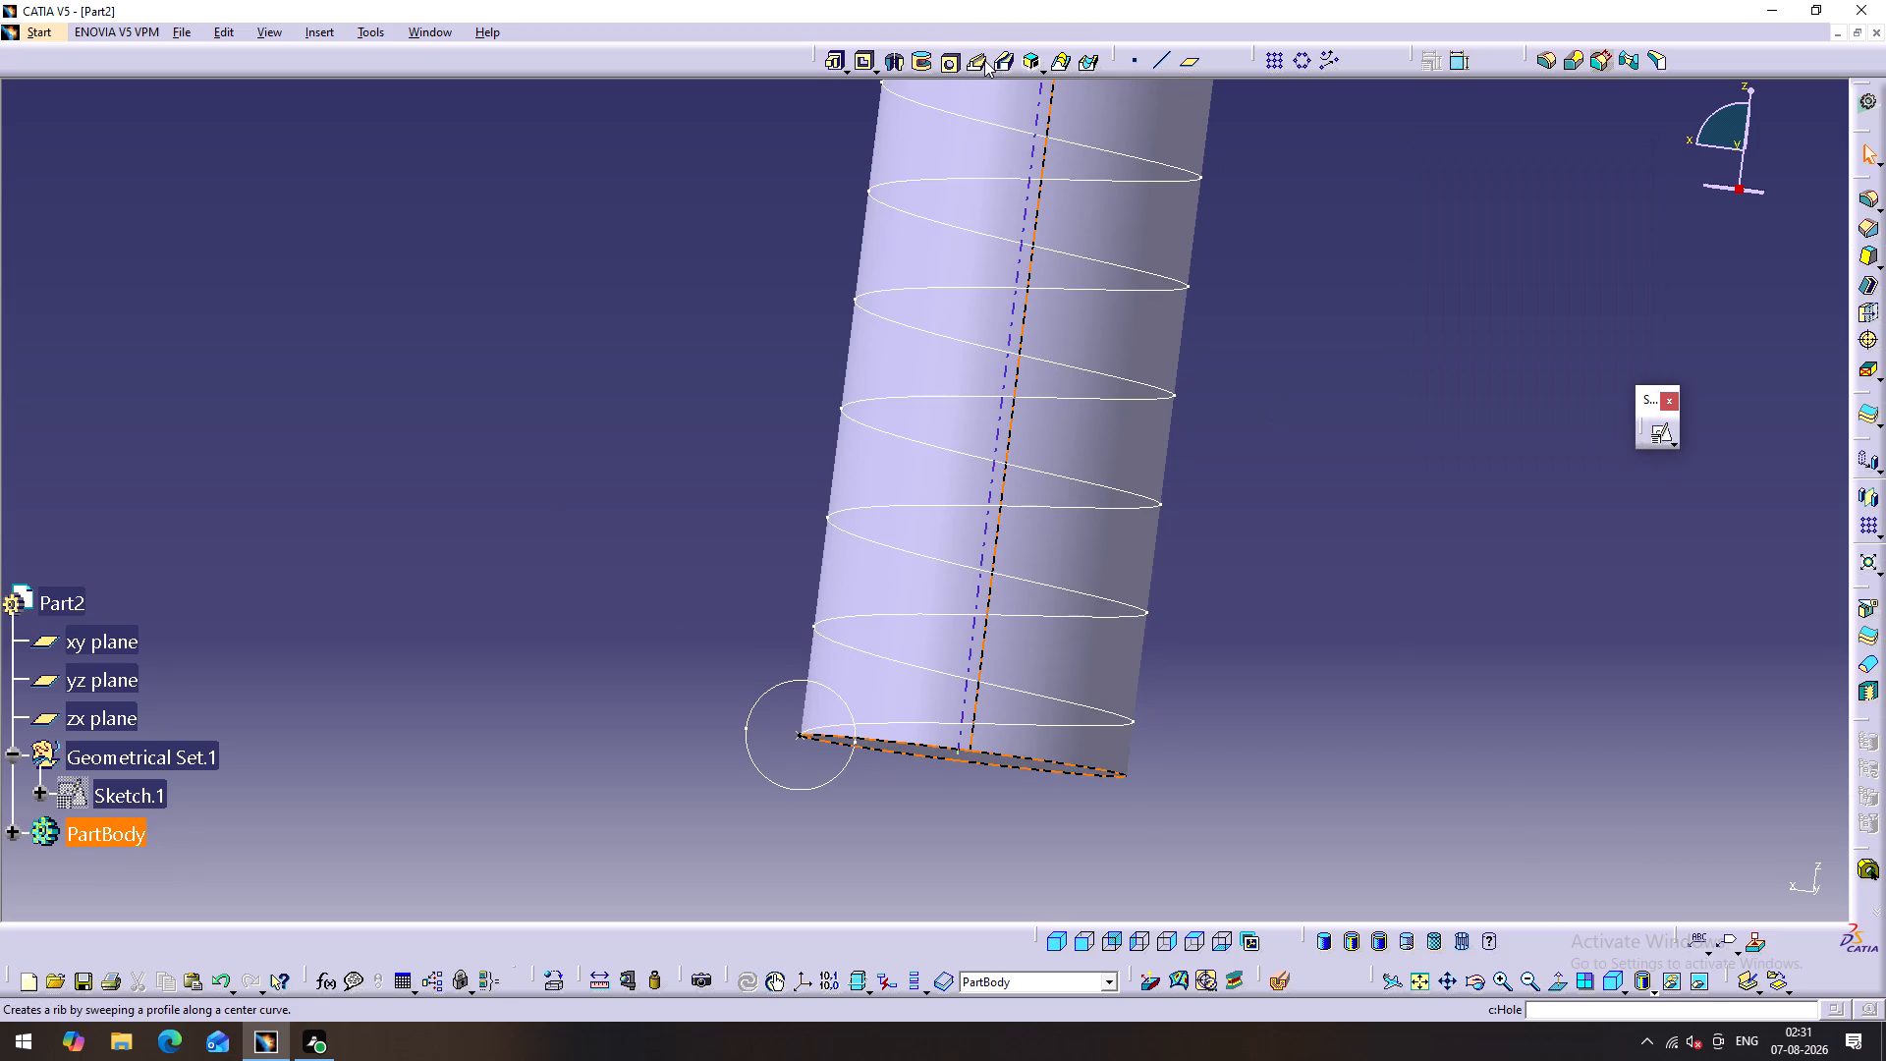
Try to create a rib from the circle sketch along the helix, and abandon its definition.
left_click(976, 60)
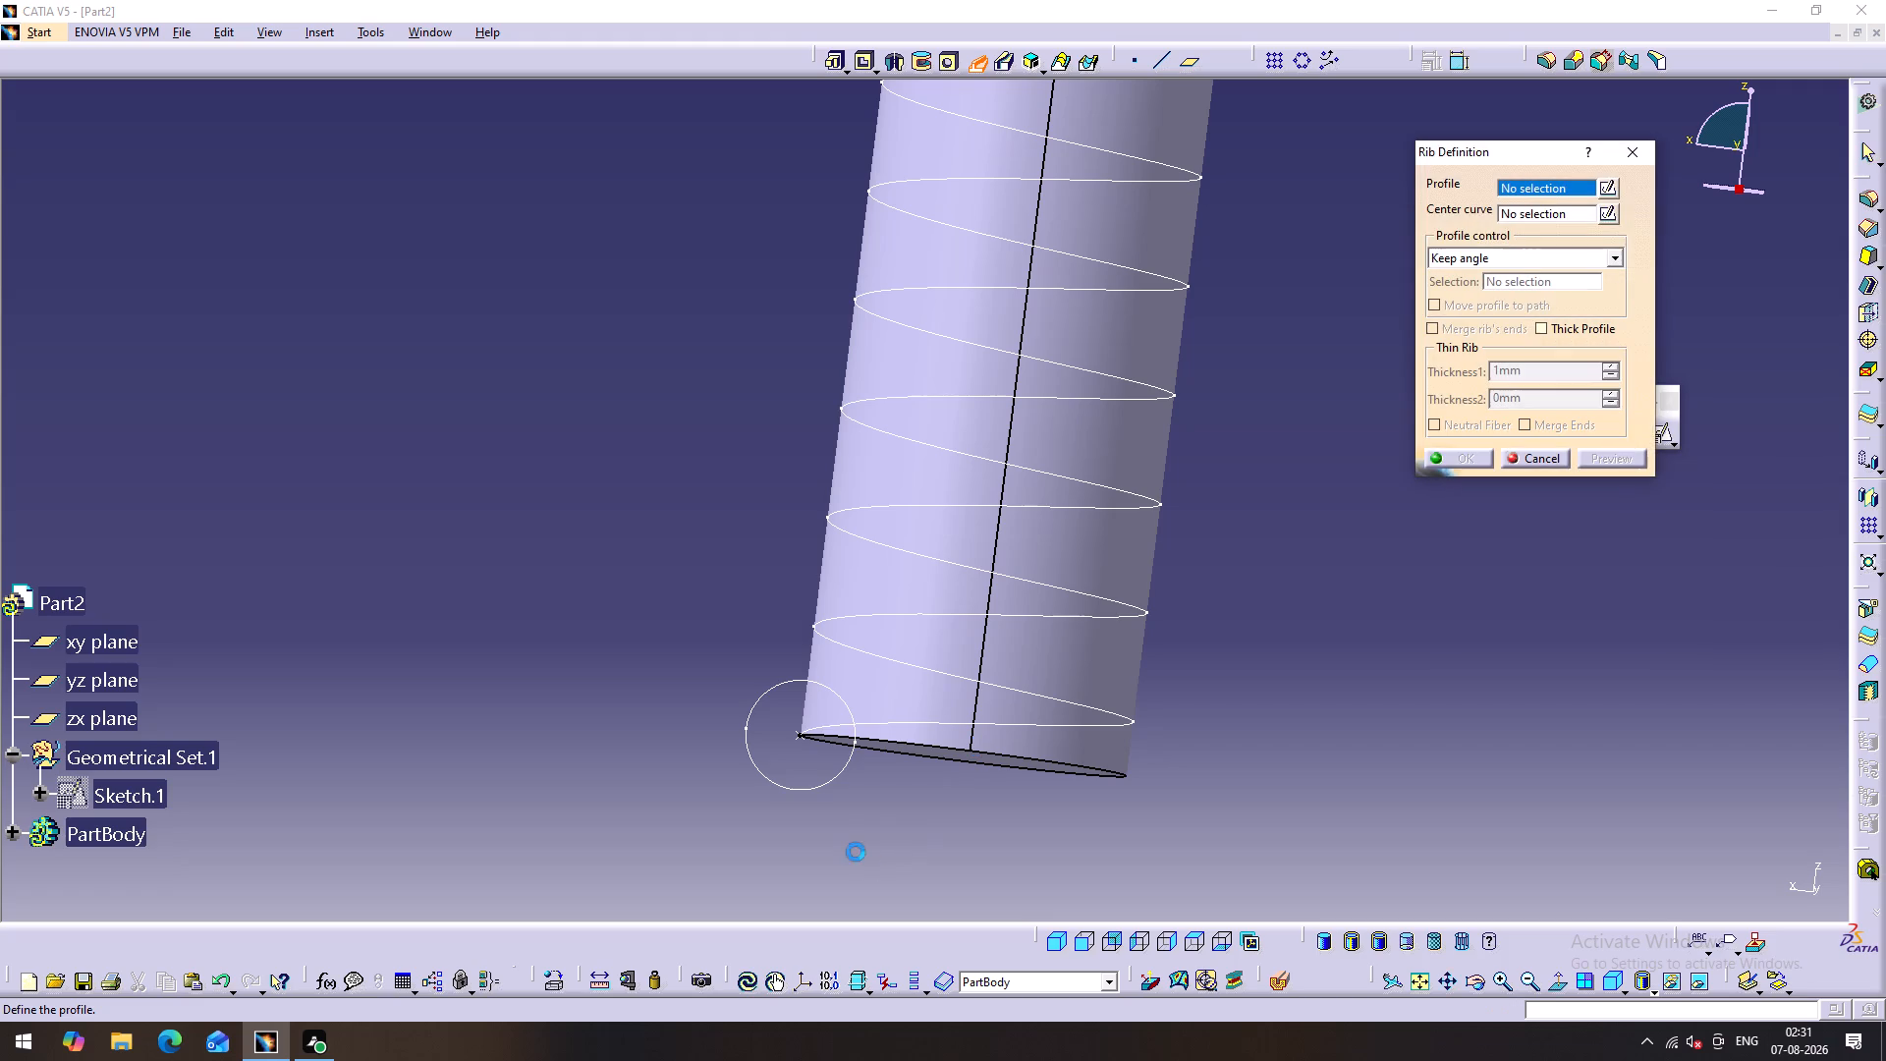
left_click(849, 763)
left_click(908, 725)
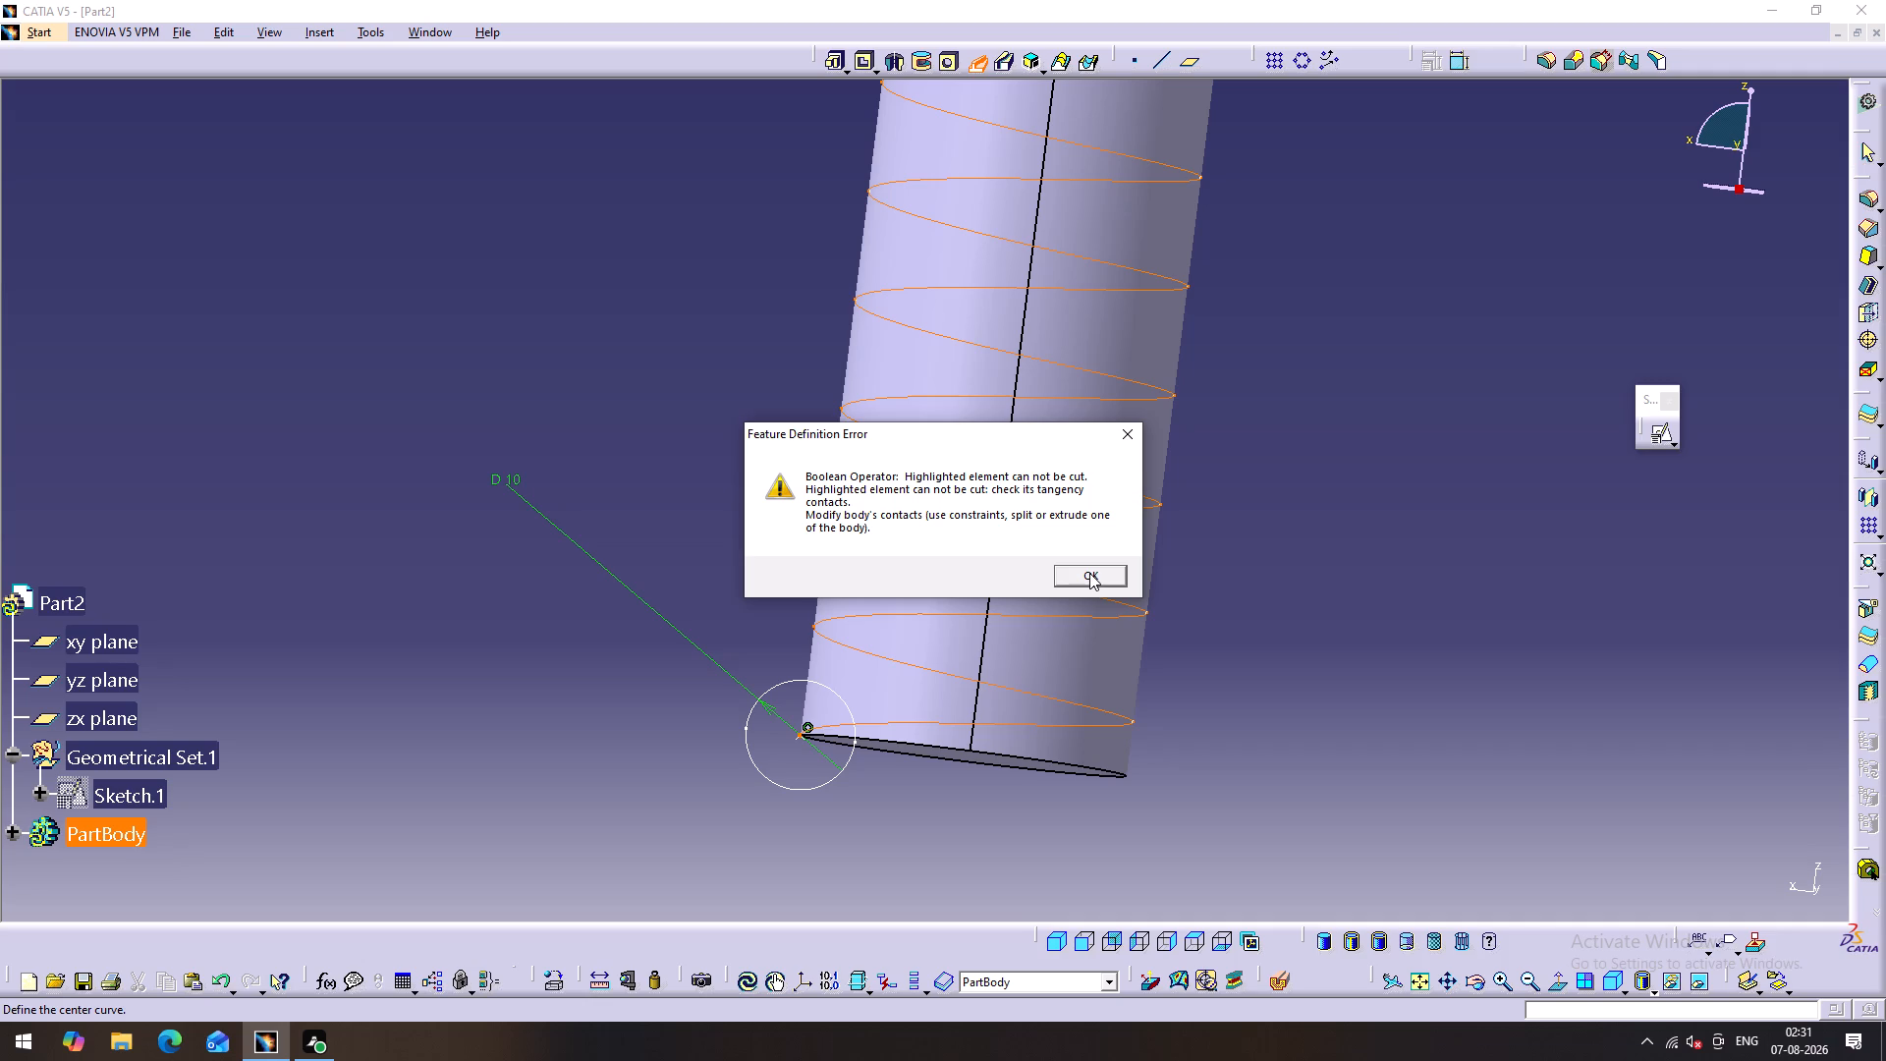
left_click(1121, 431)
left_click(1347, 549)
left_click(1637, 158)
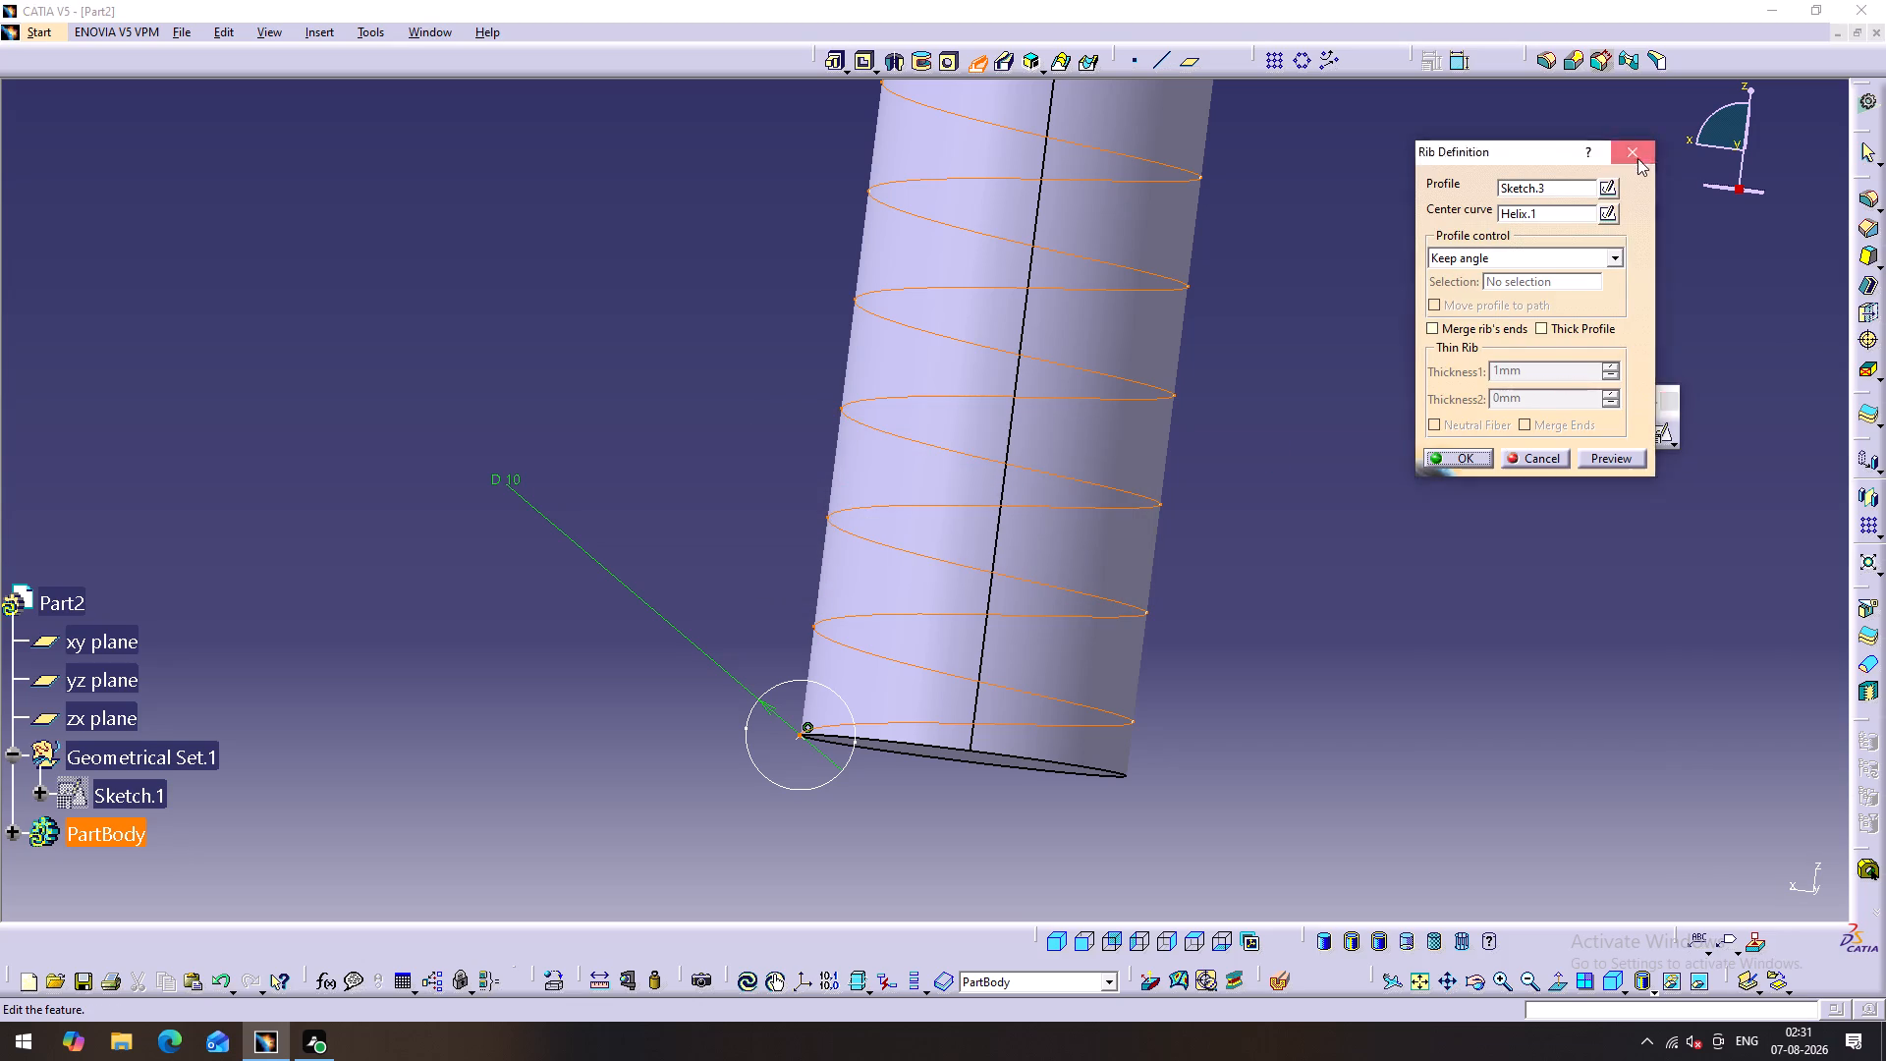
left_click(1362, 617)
Reopen the circle sketch at the shank's lower end, set the circle's diameter to 8 mm and finish the sketch.
middle_click_drag(650, 750, 1098, 685)
right_click_drag(650, 750, 1098, 685)
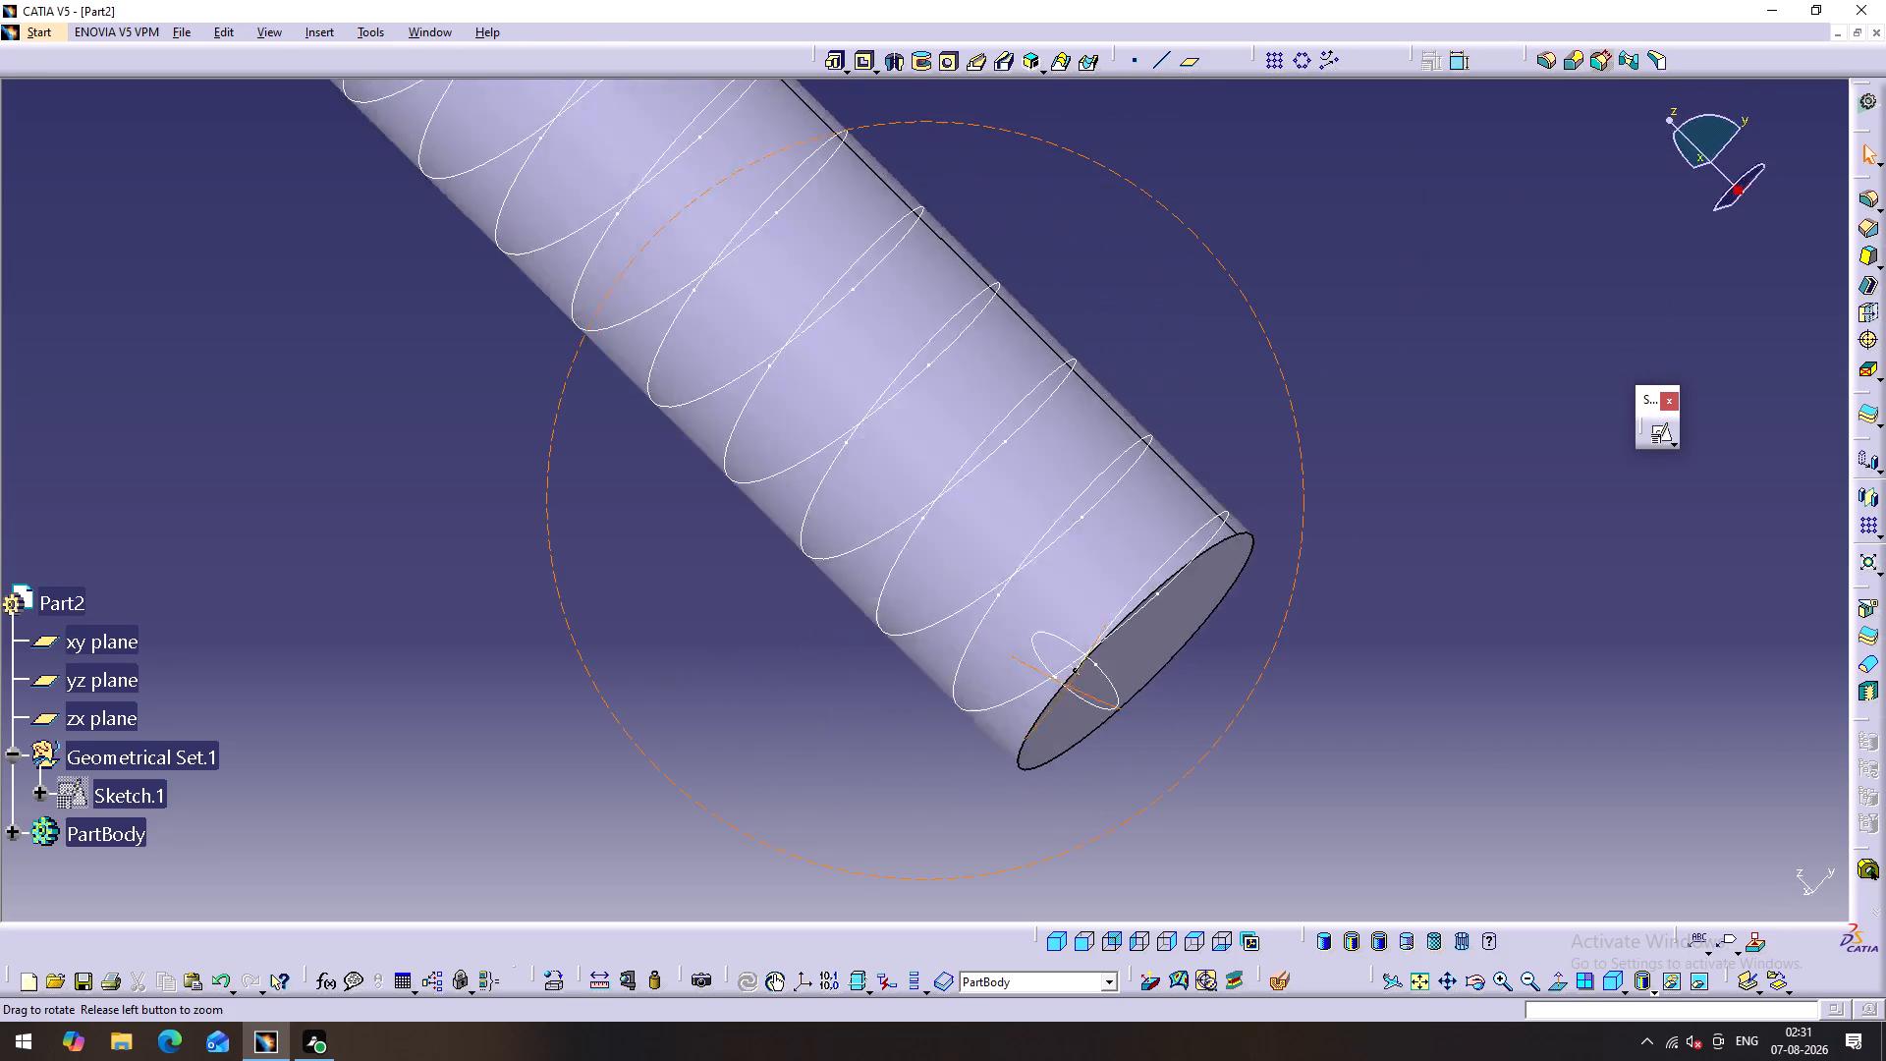
right_click_drag(1098, 685, 825, 776)
middle_click_drag(1098, 685, 825, 776)
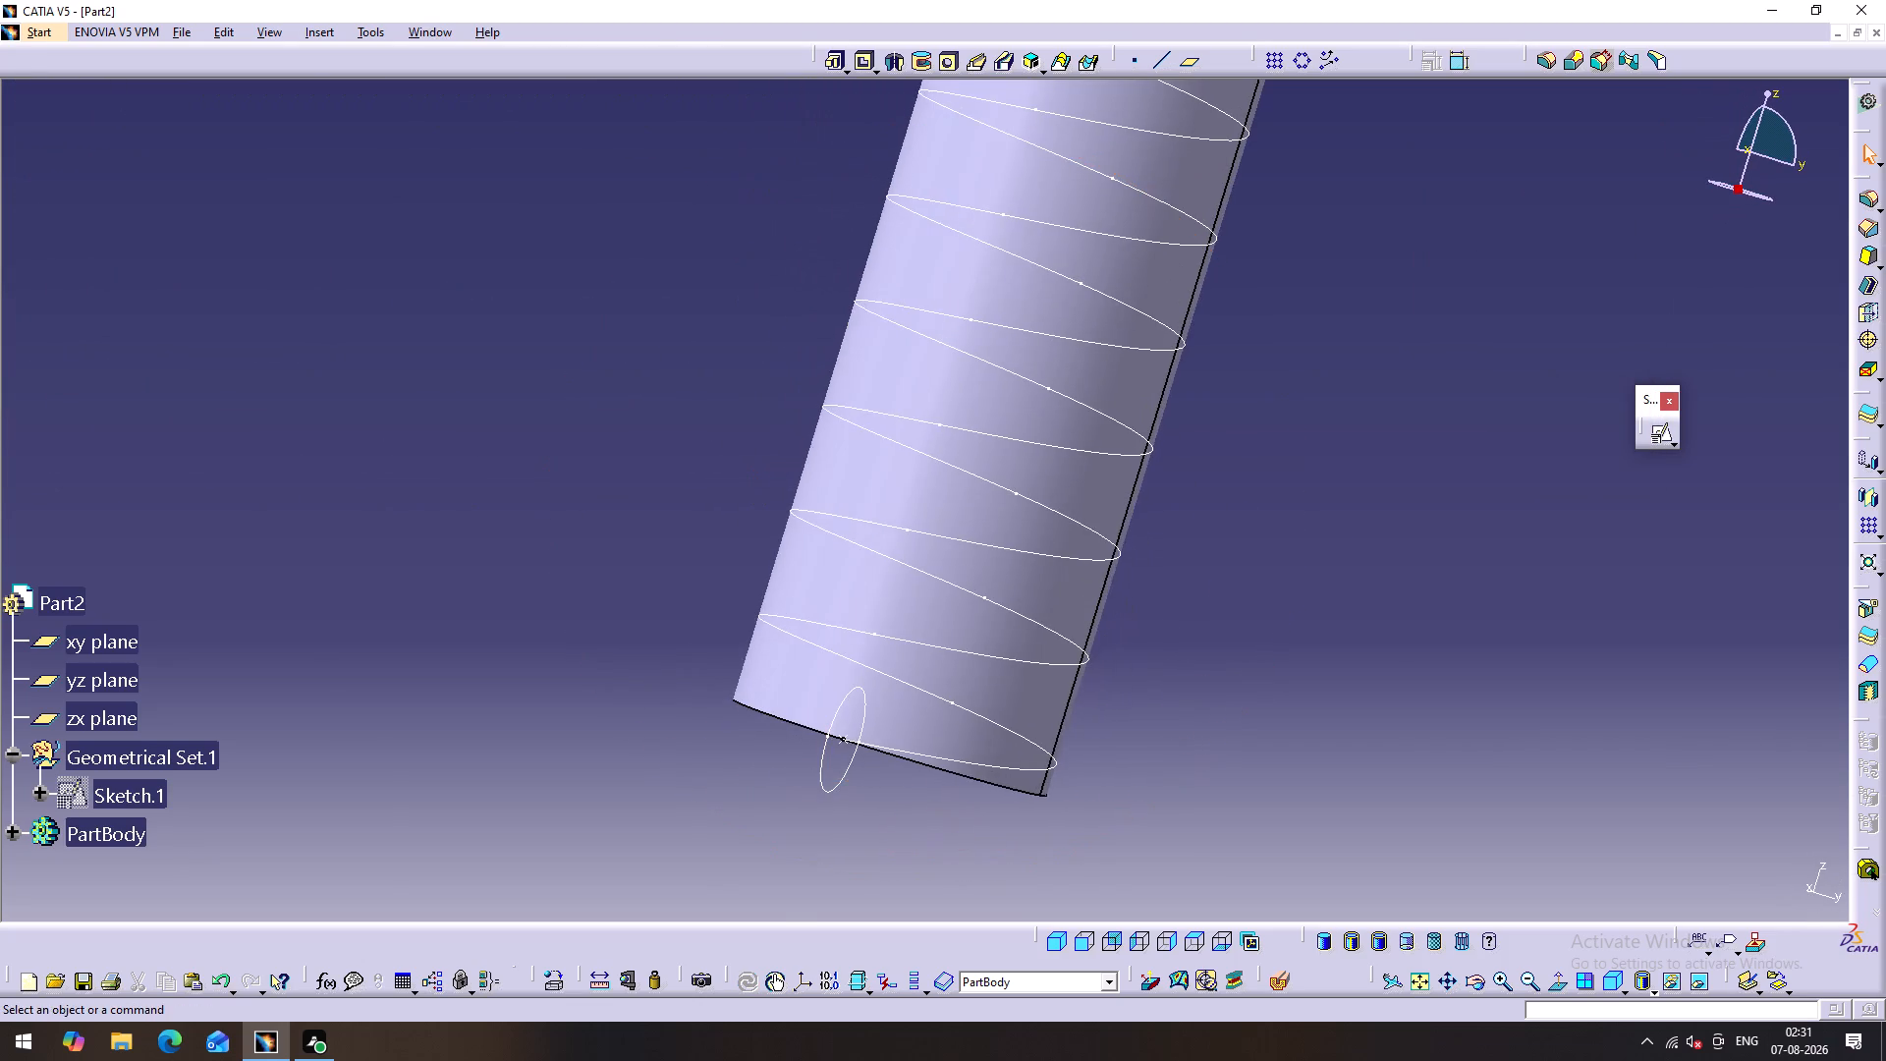
middle_click_drag(1190, 865, 1139, 722)
right_click_drag(1171, 795, 1139, 722)
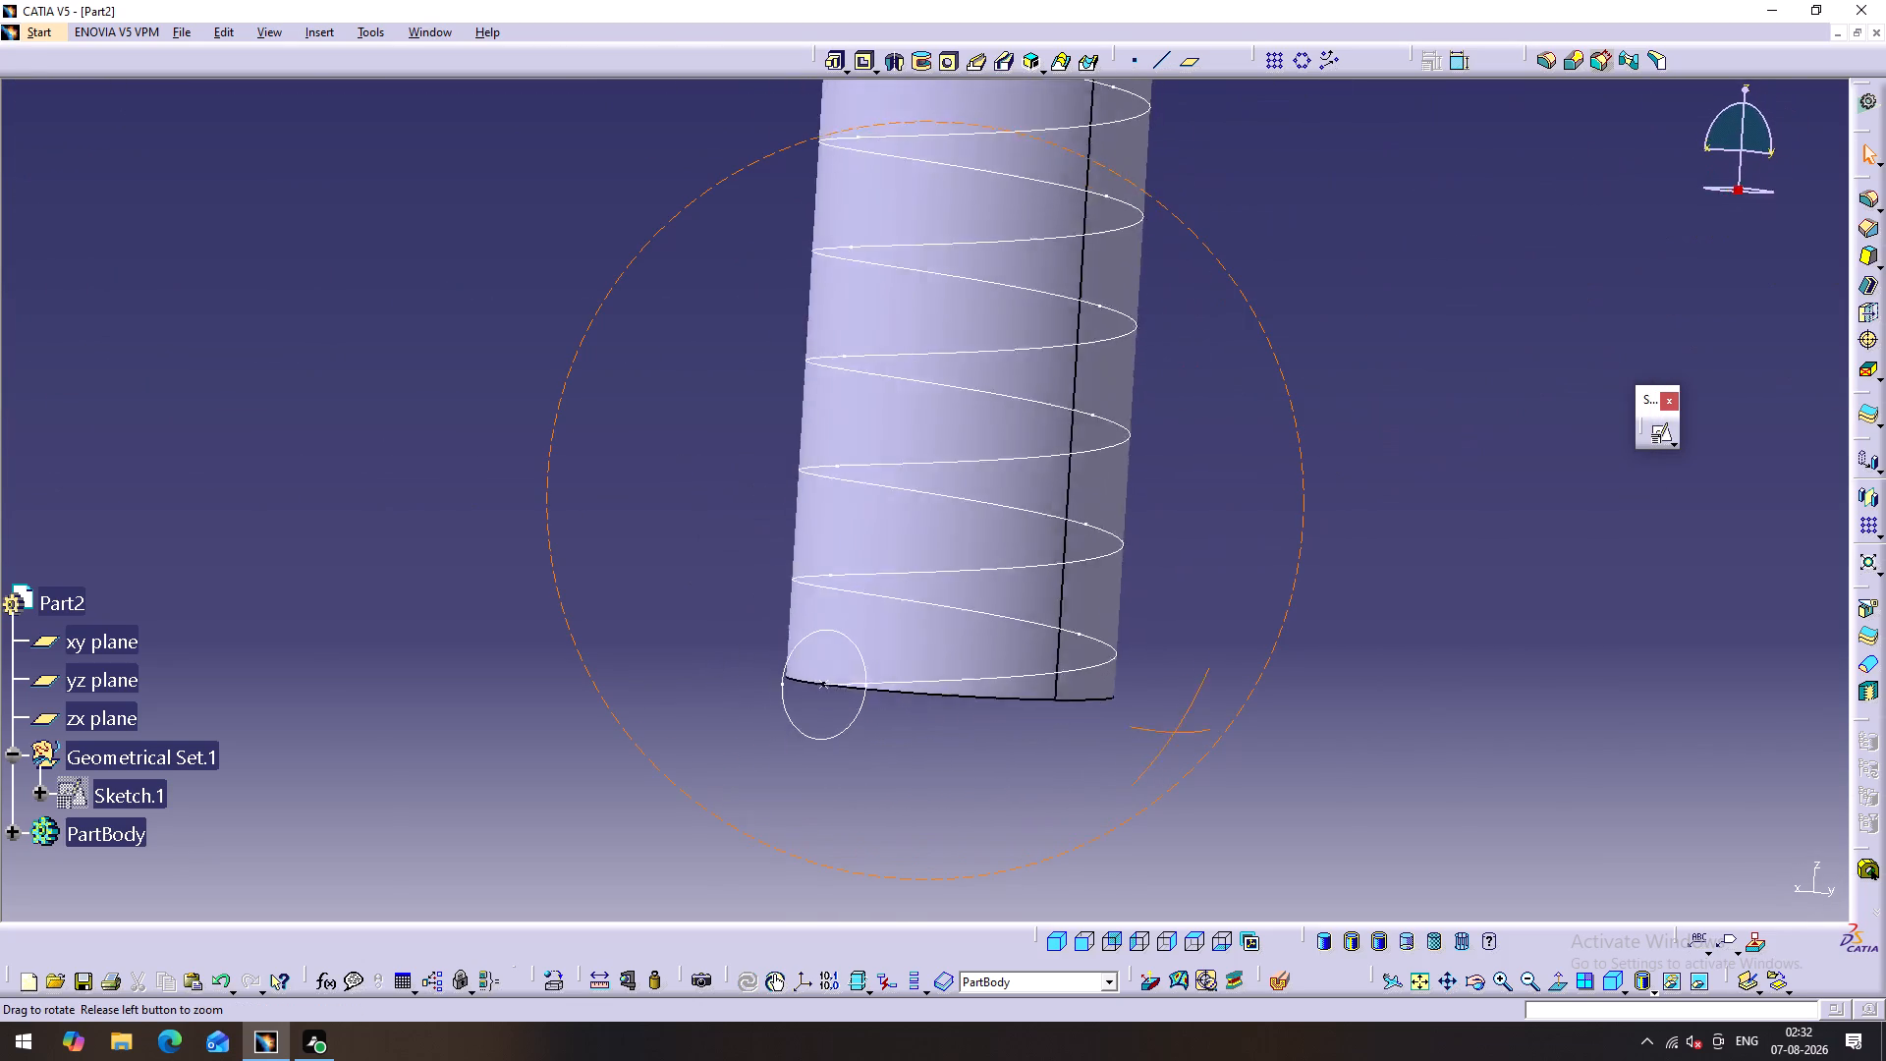
middle_click_drag(1139, 722, 1158, 784)
right_click_drag(1139, 722, 1158, 784)
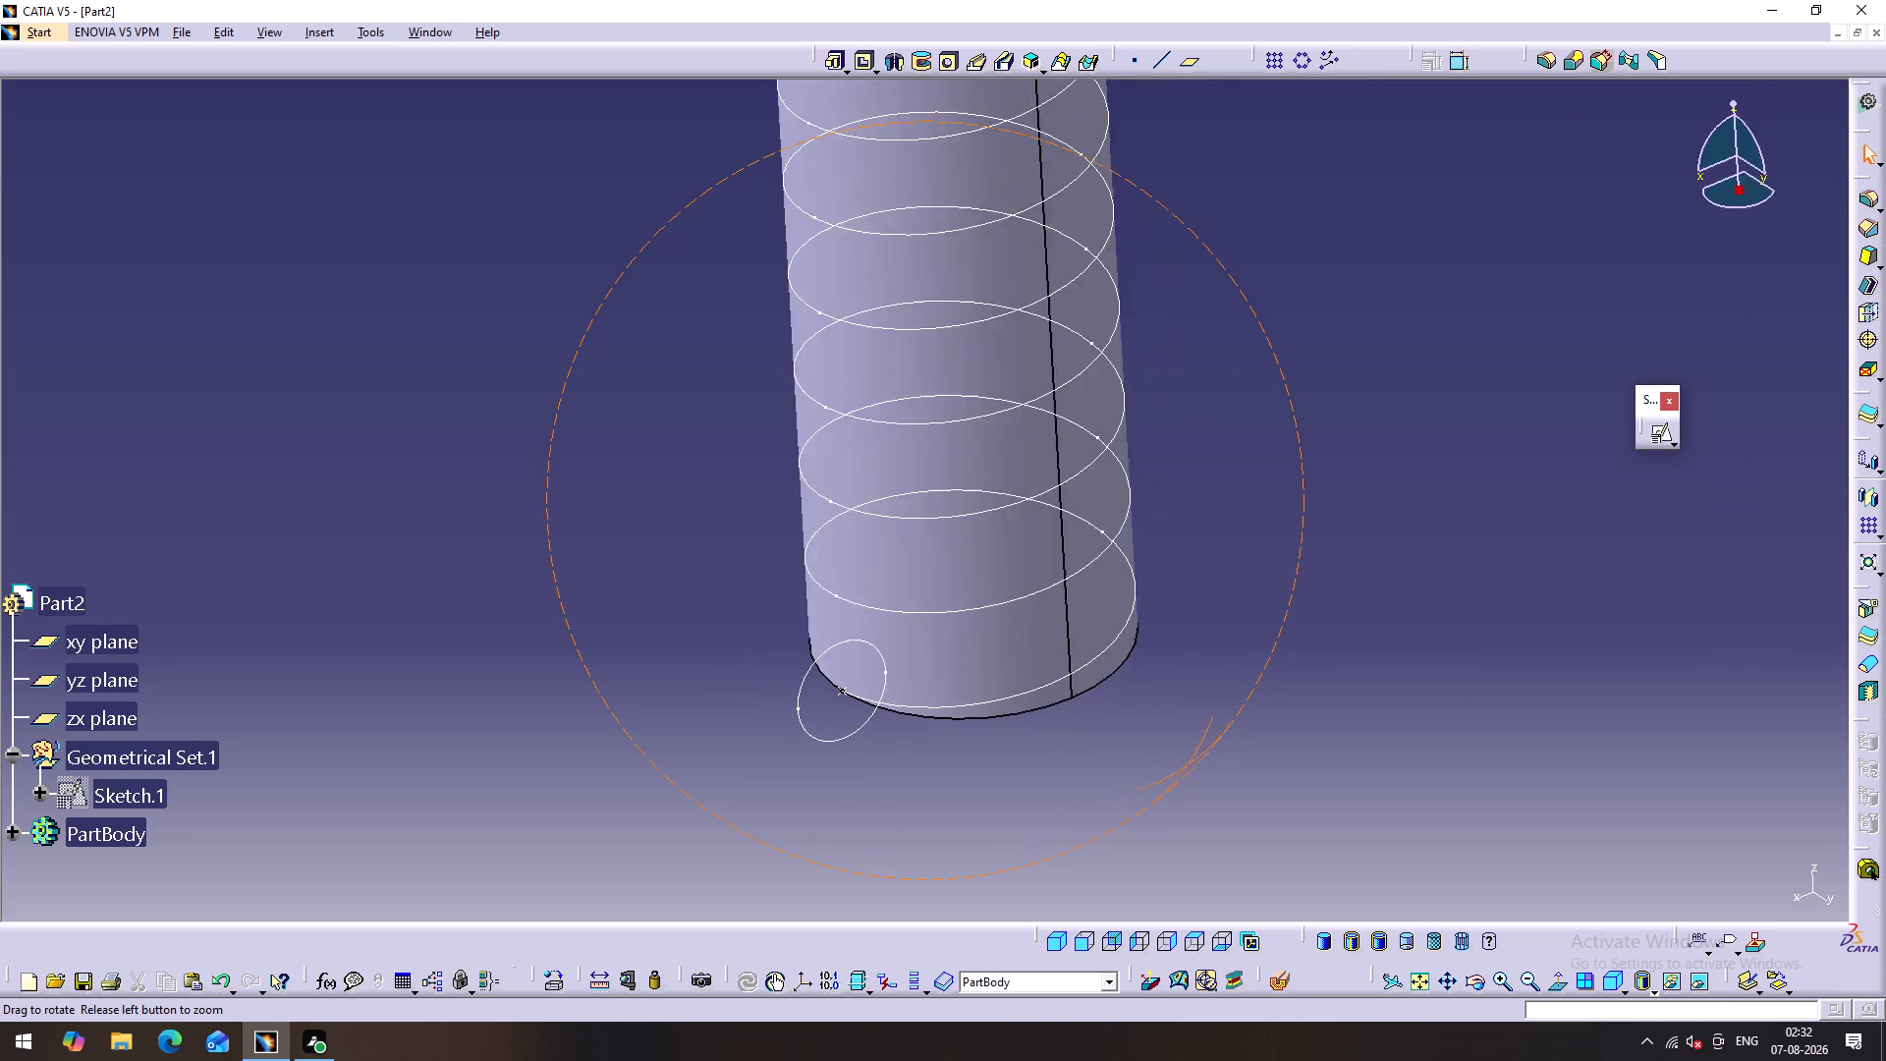
middle_click_drag(1158, 784, 1069, 725)
right_click_drag(1158, 784, 1069, 725)
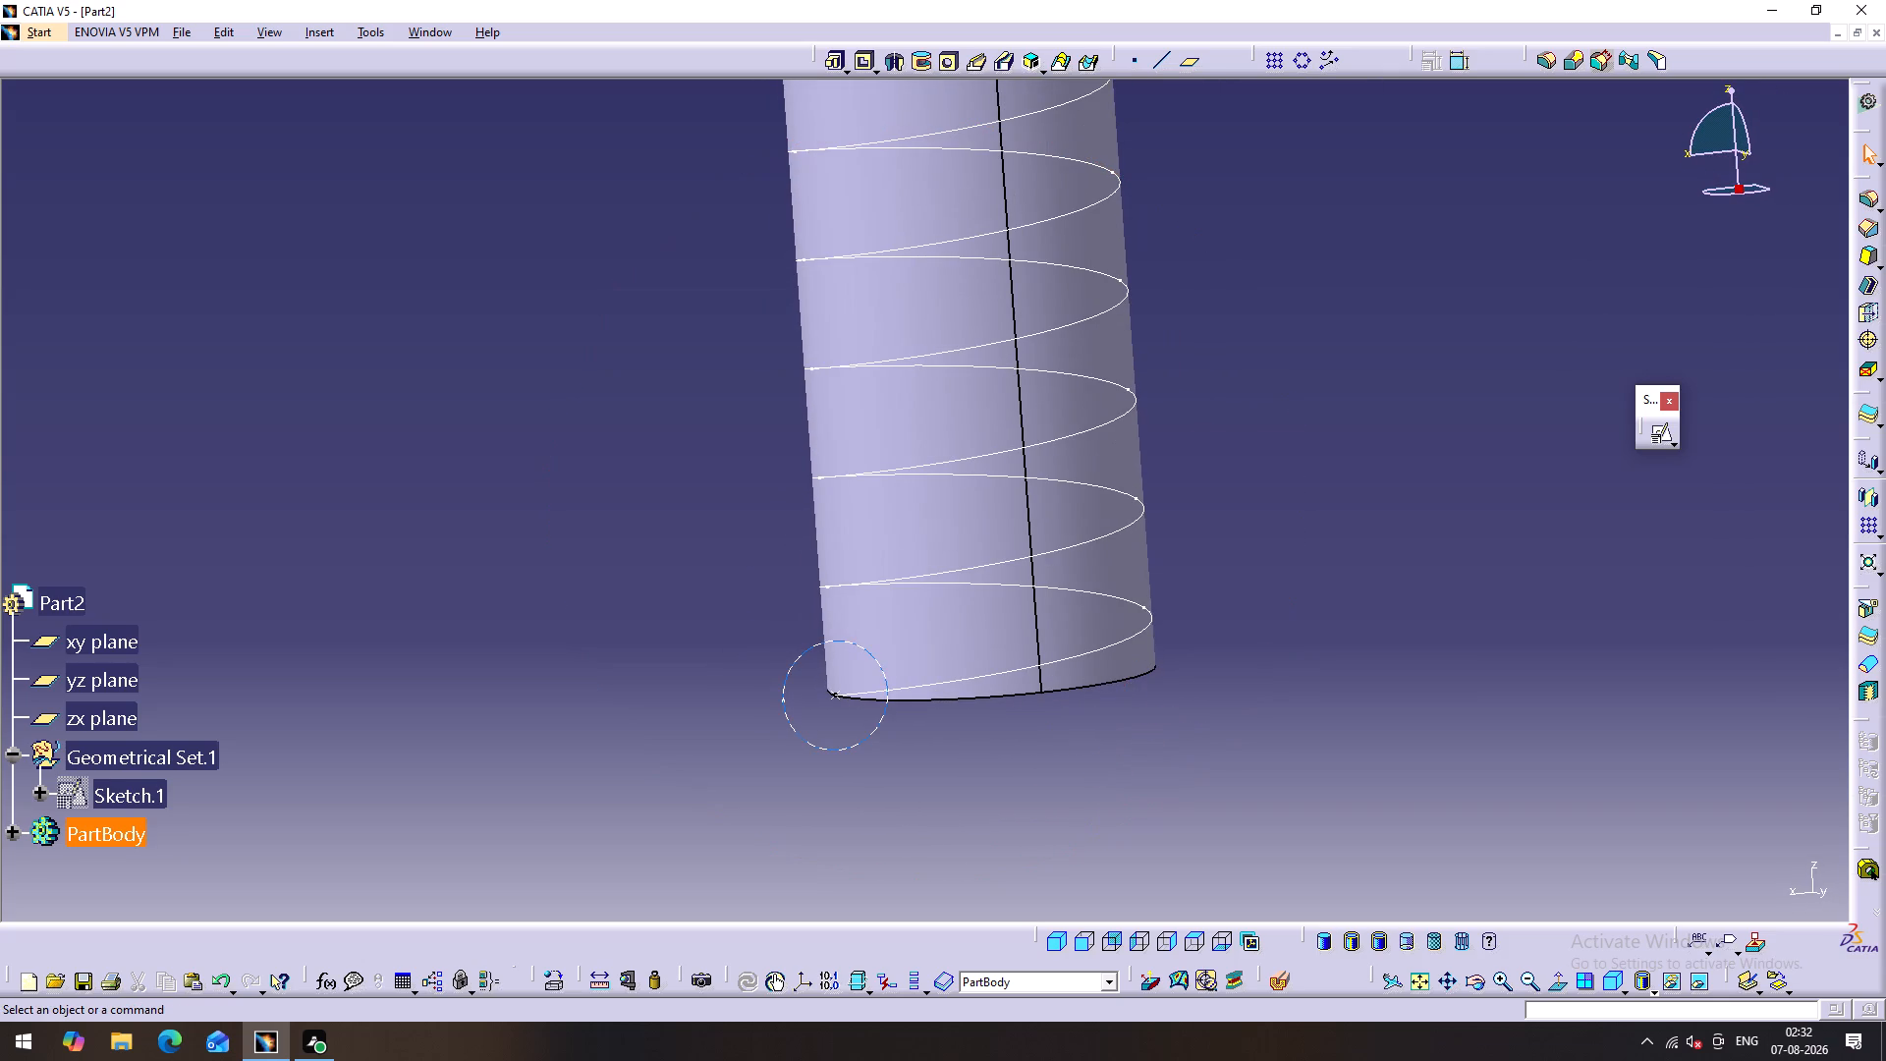
double_click(841, 752)
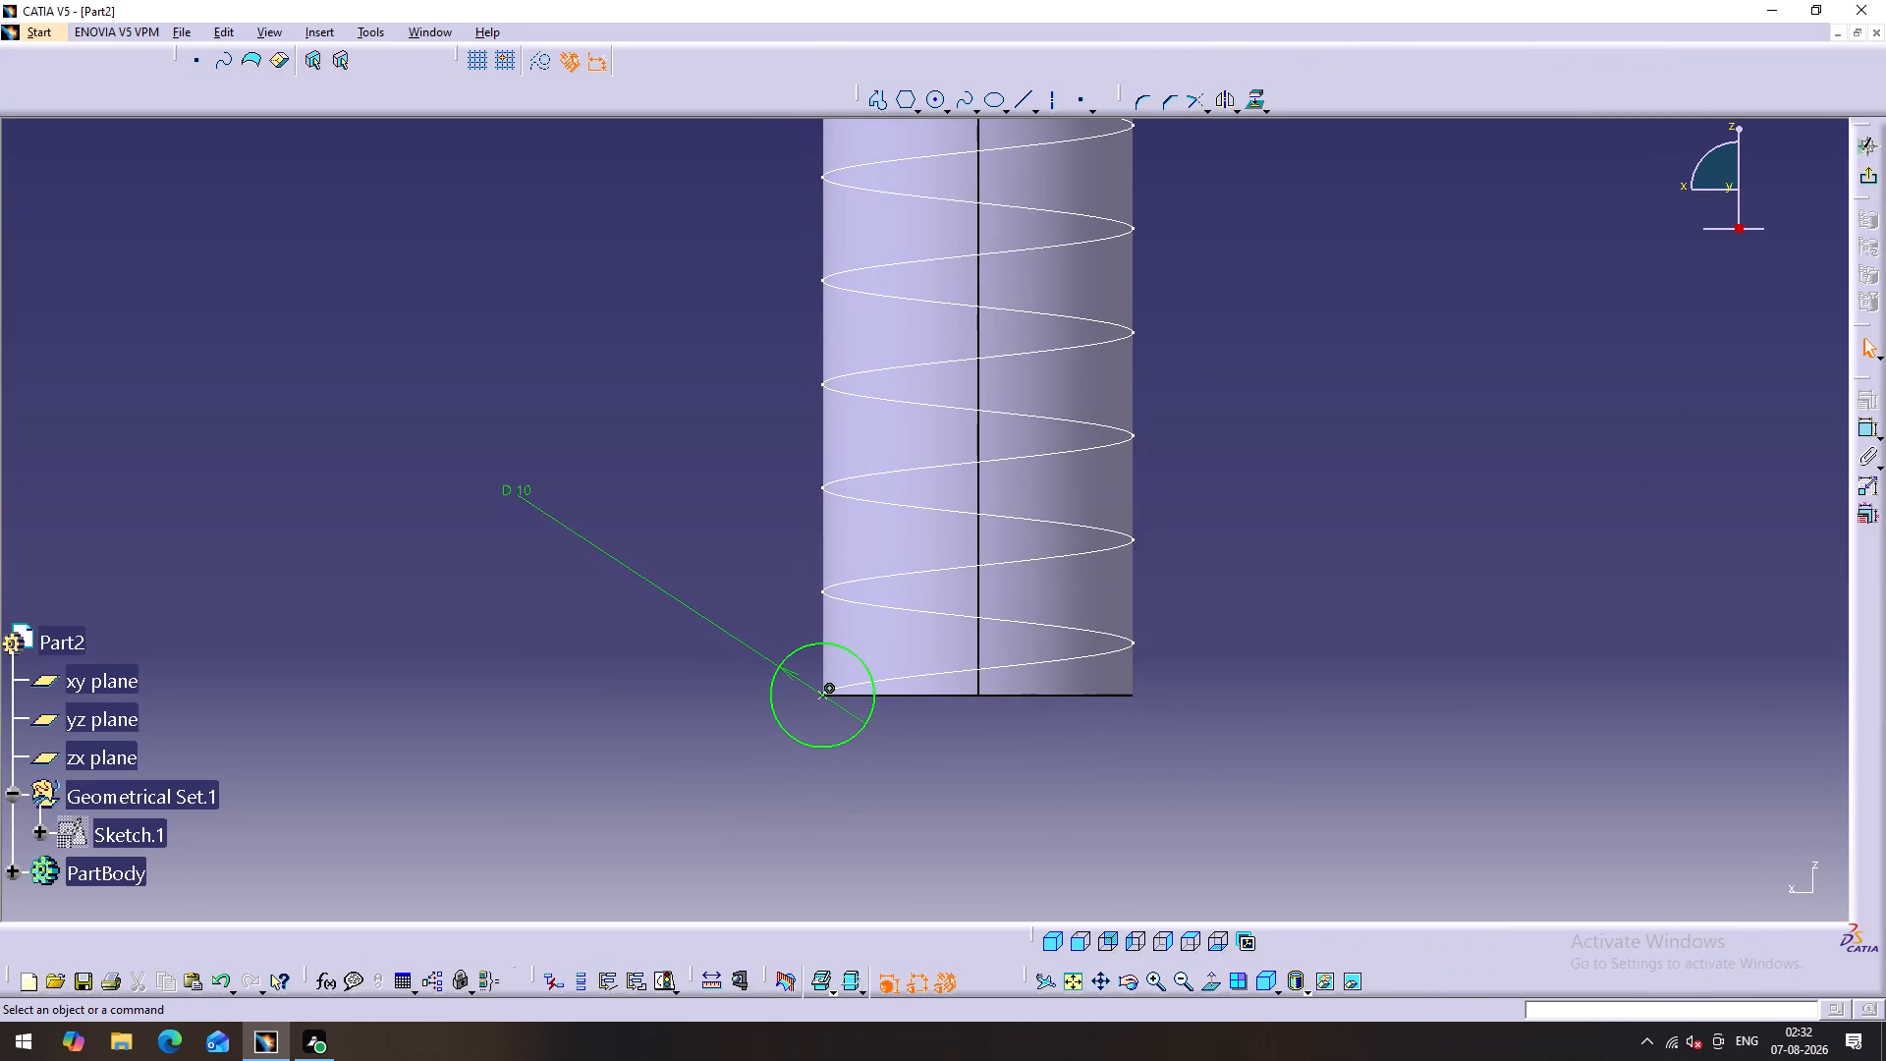
double_click(510, 491)
key("8")
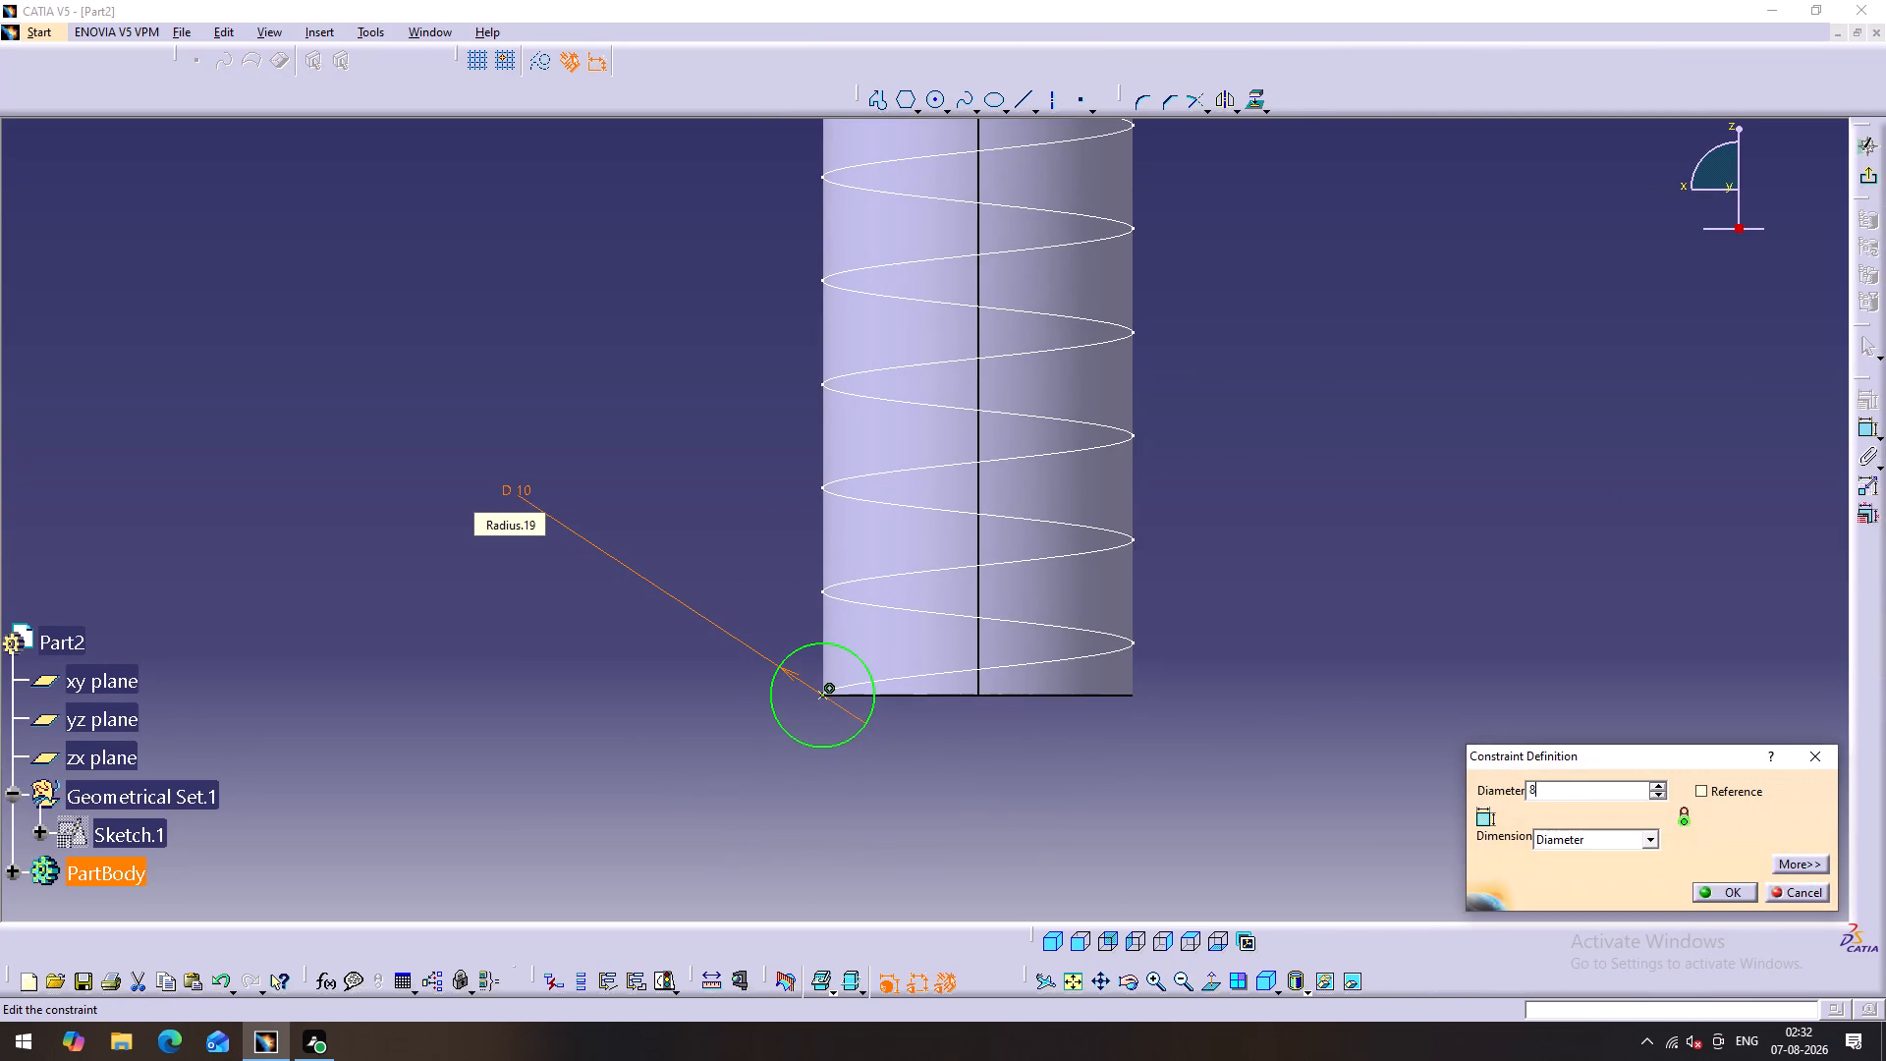
key("Return")
left_click(1331, 724)
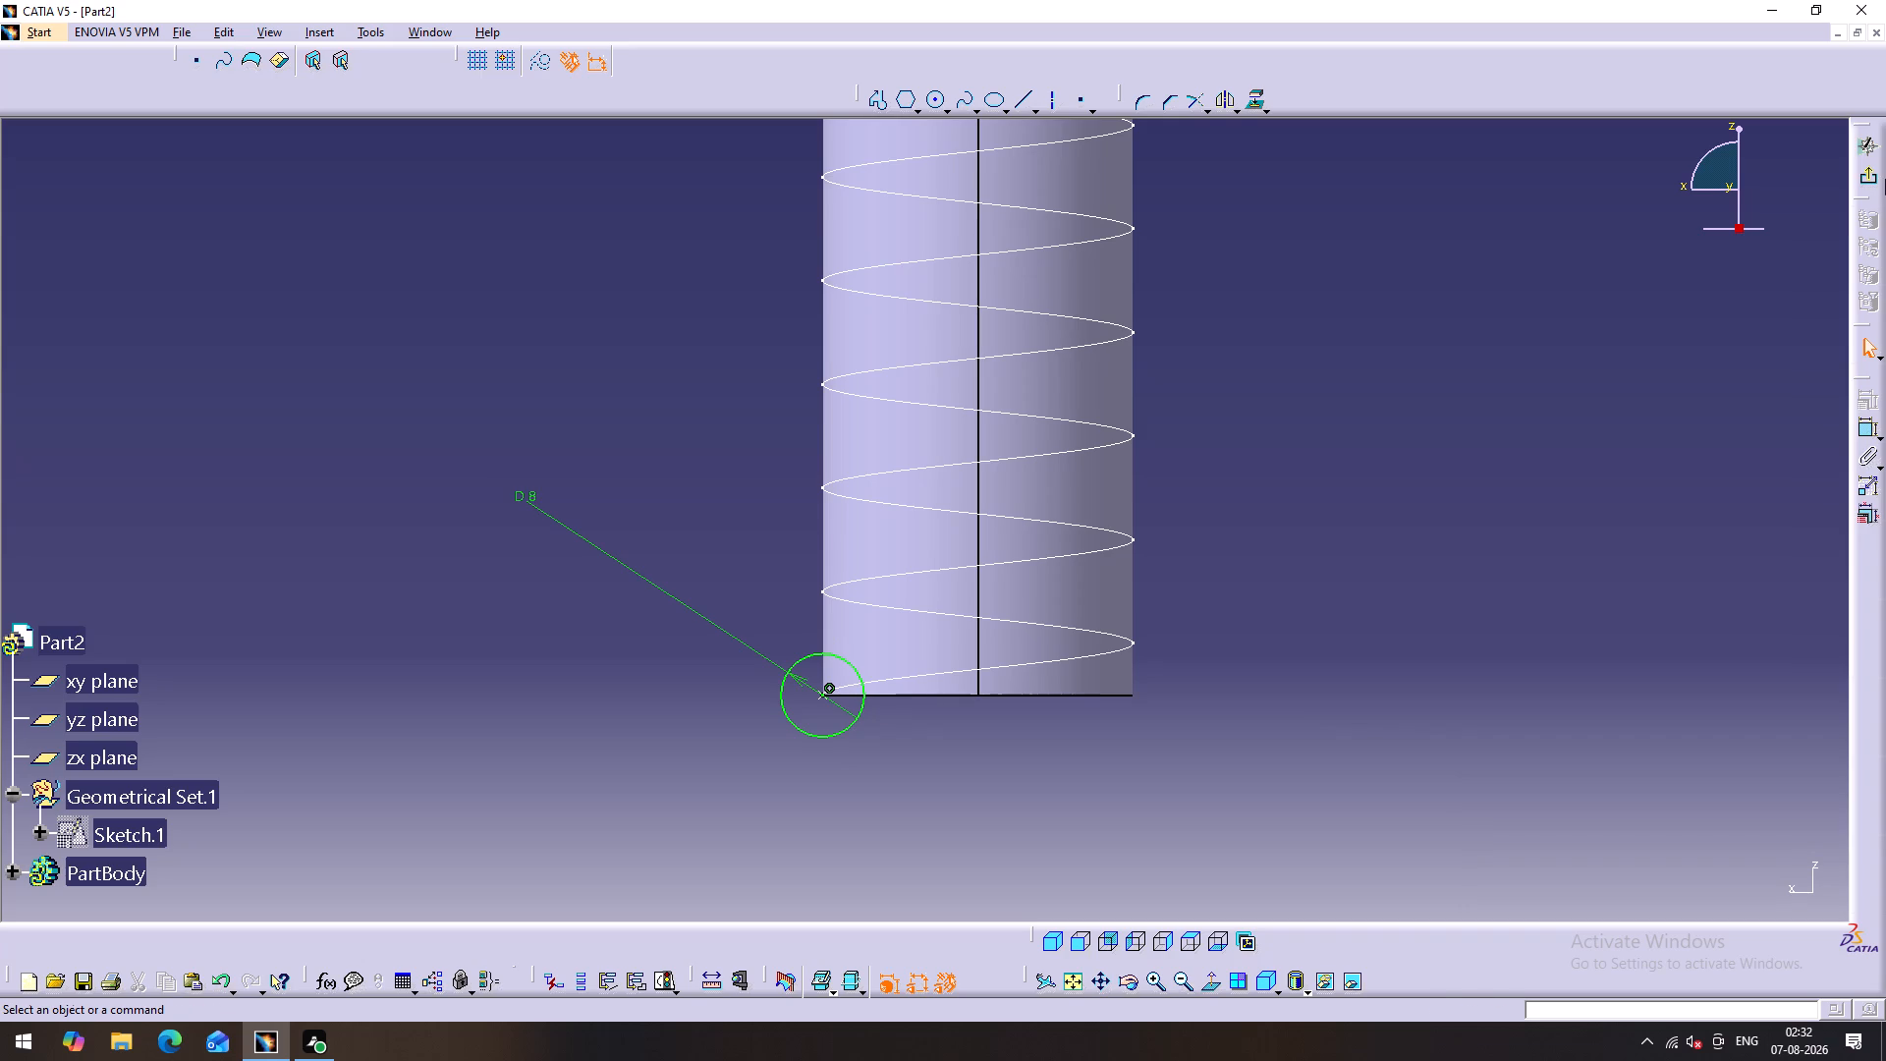
left_click(1865, 172)
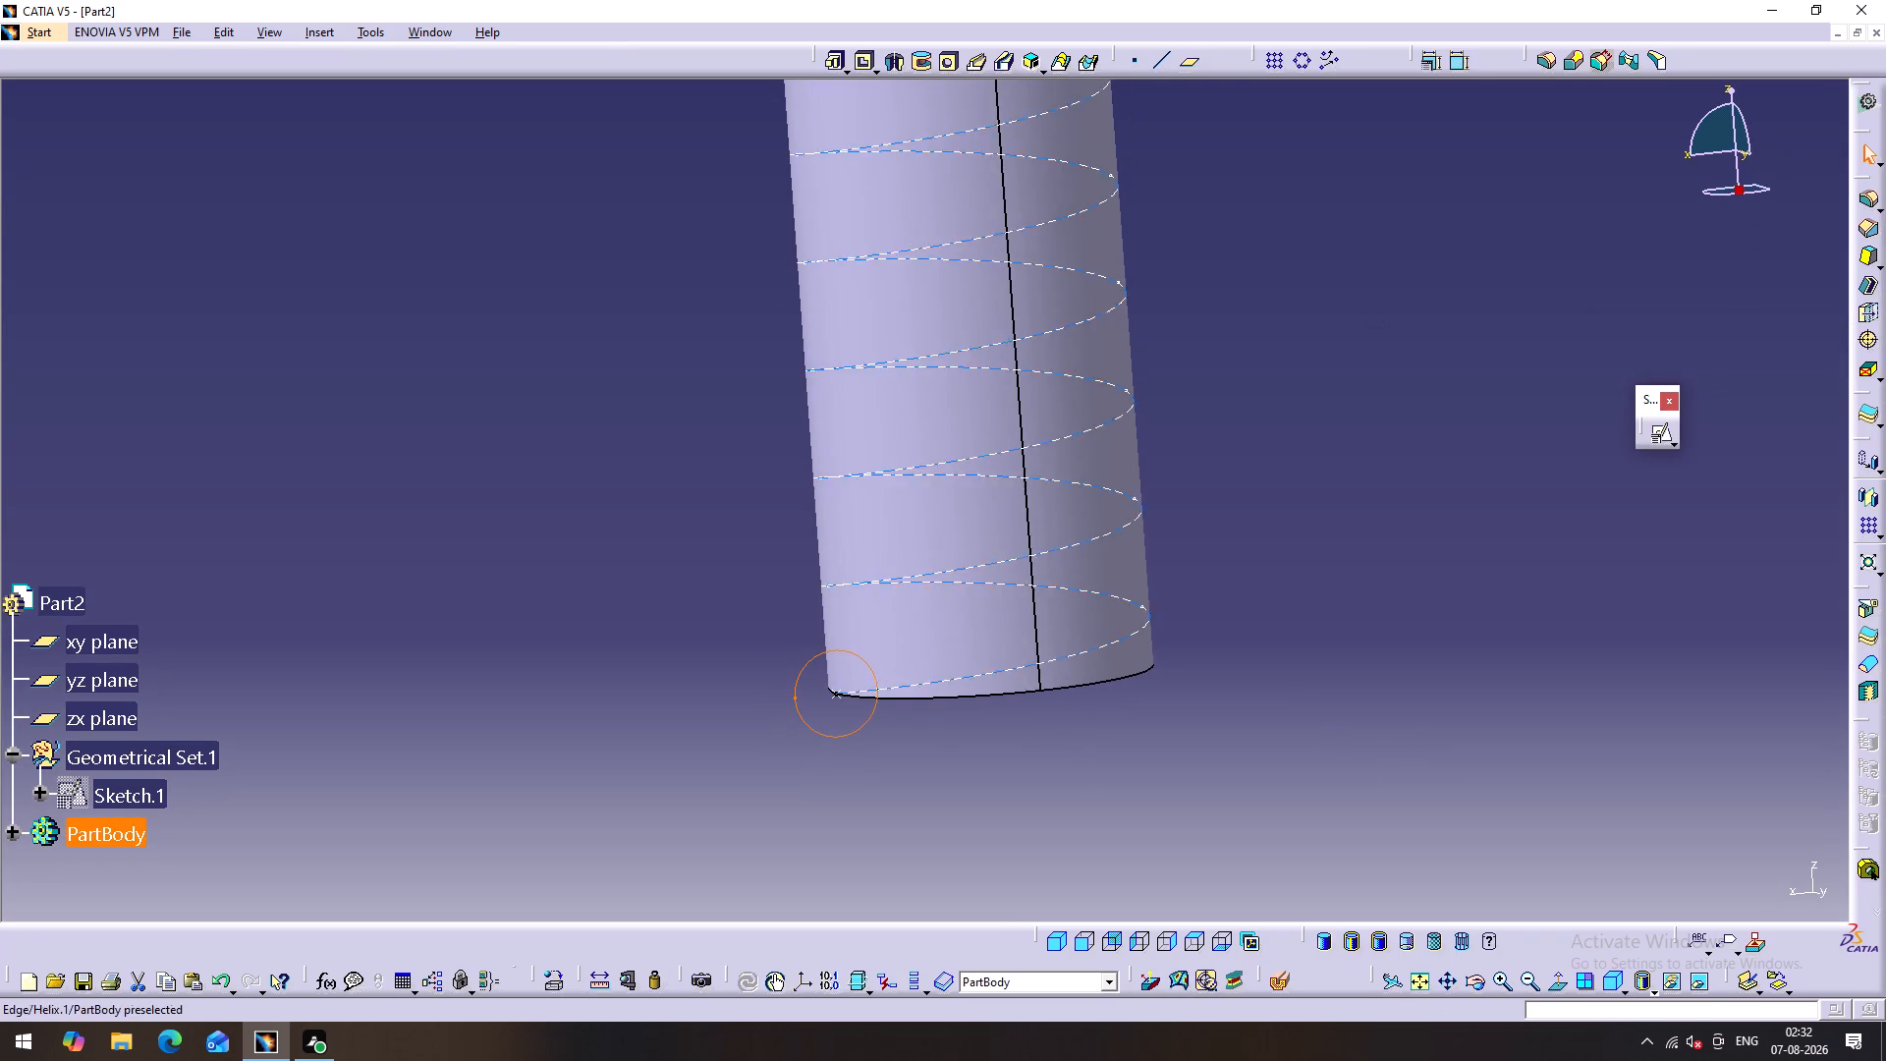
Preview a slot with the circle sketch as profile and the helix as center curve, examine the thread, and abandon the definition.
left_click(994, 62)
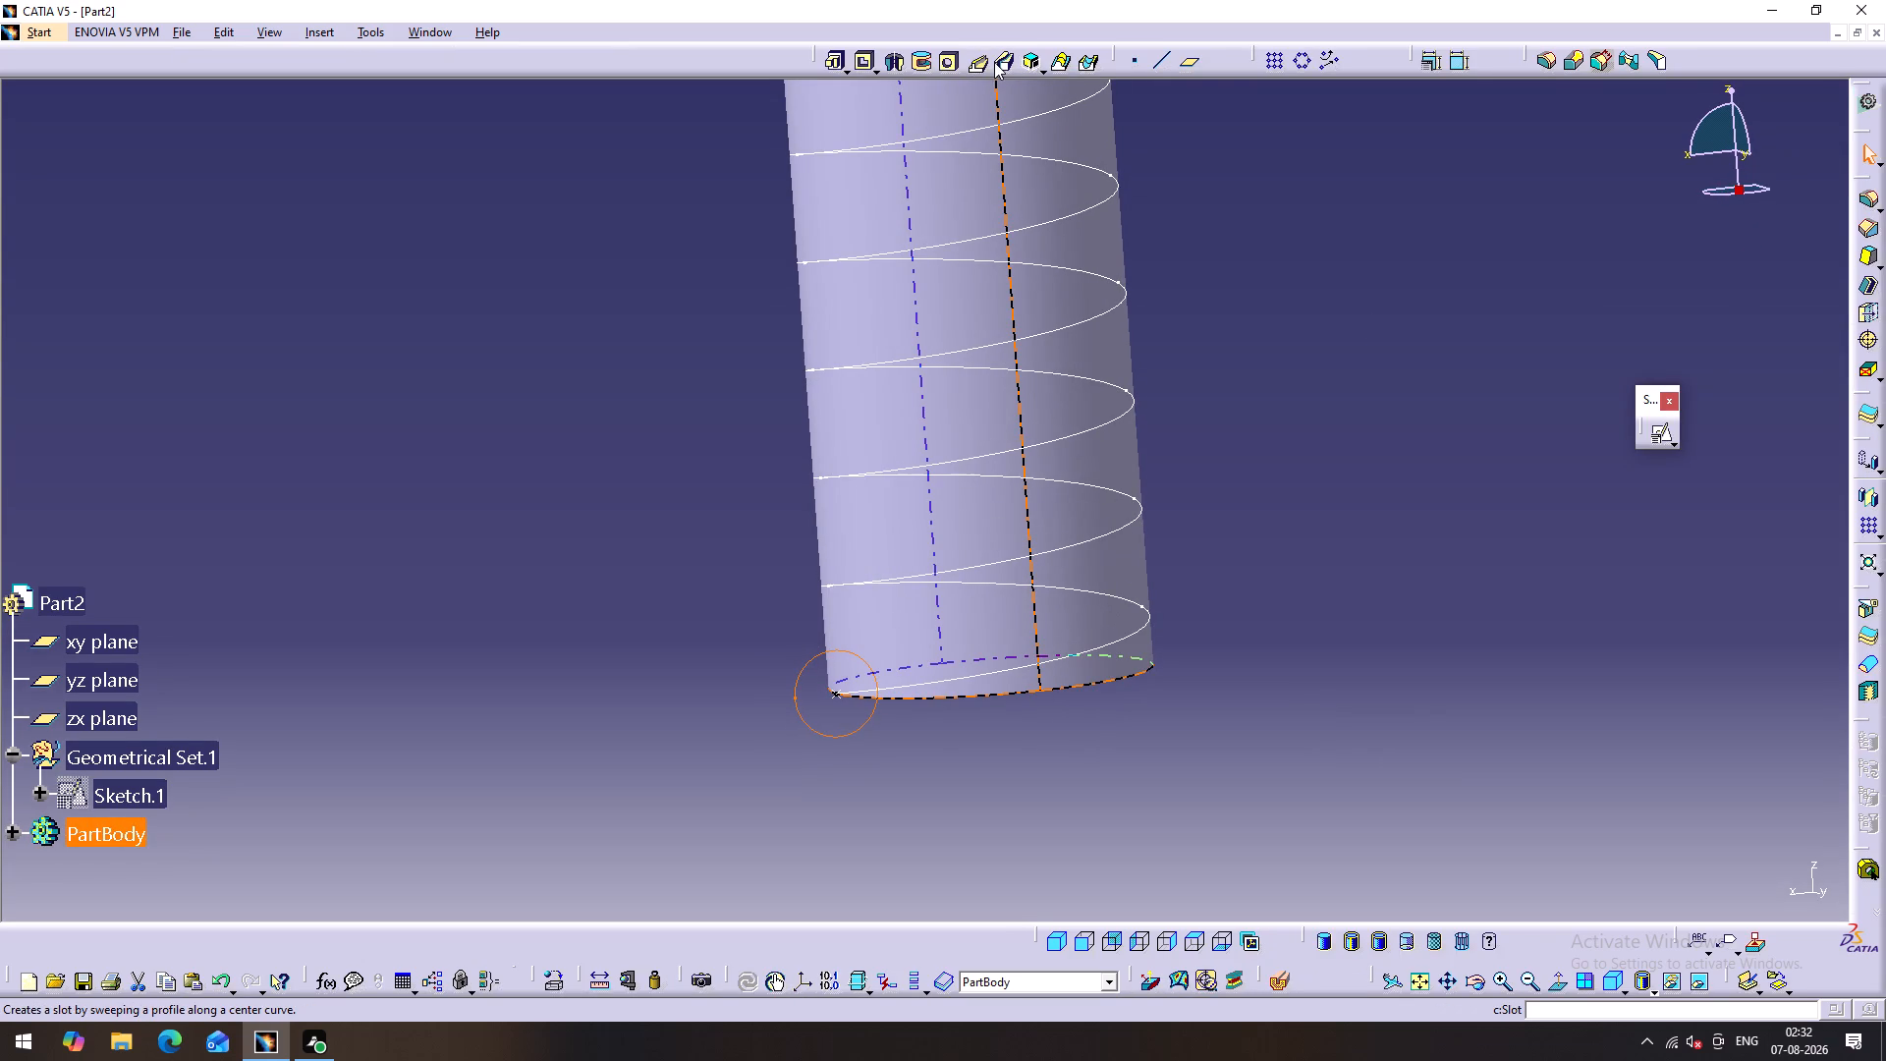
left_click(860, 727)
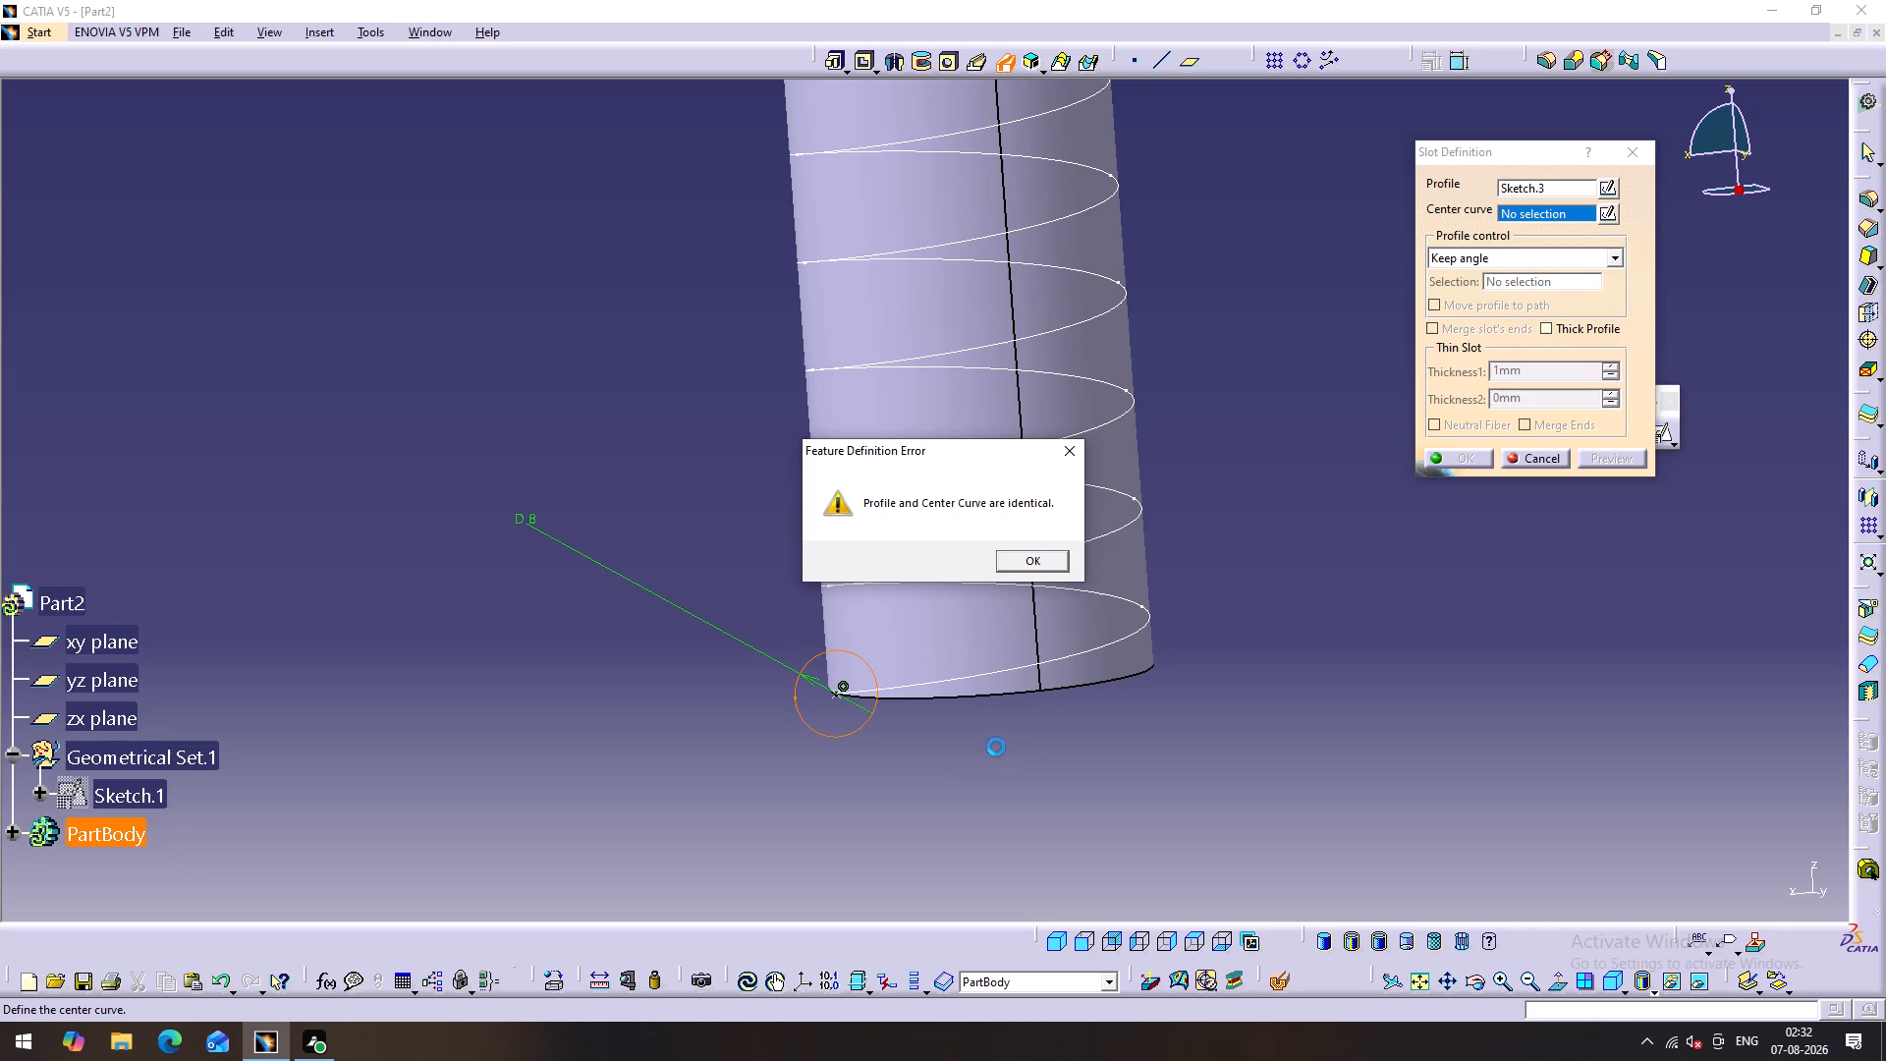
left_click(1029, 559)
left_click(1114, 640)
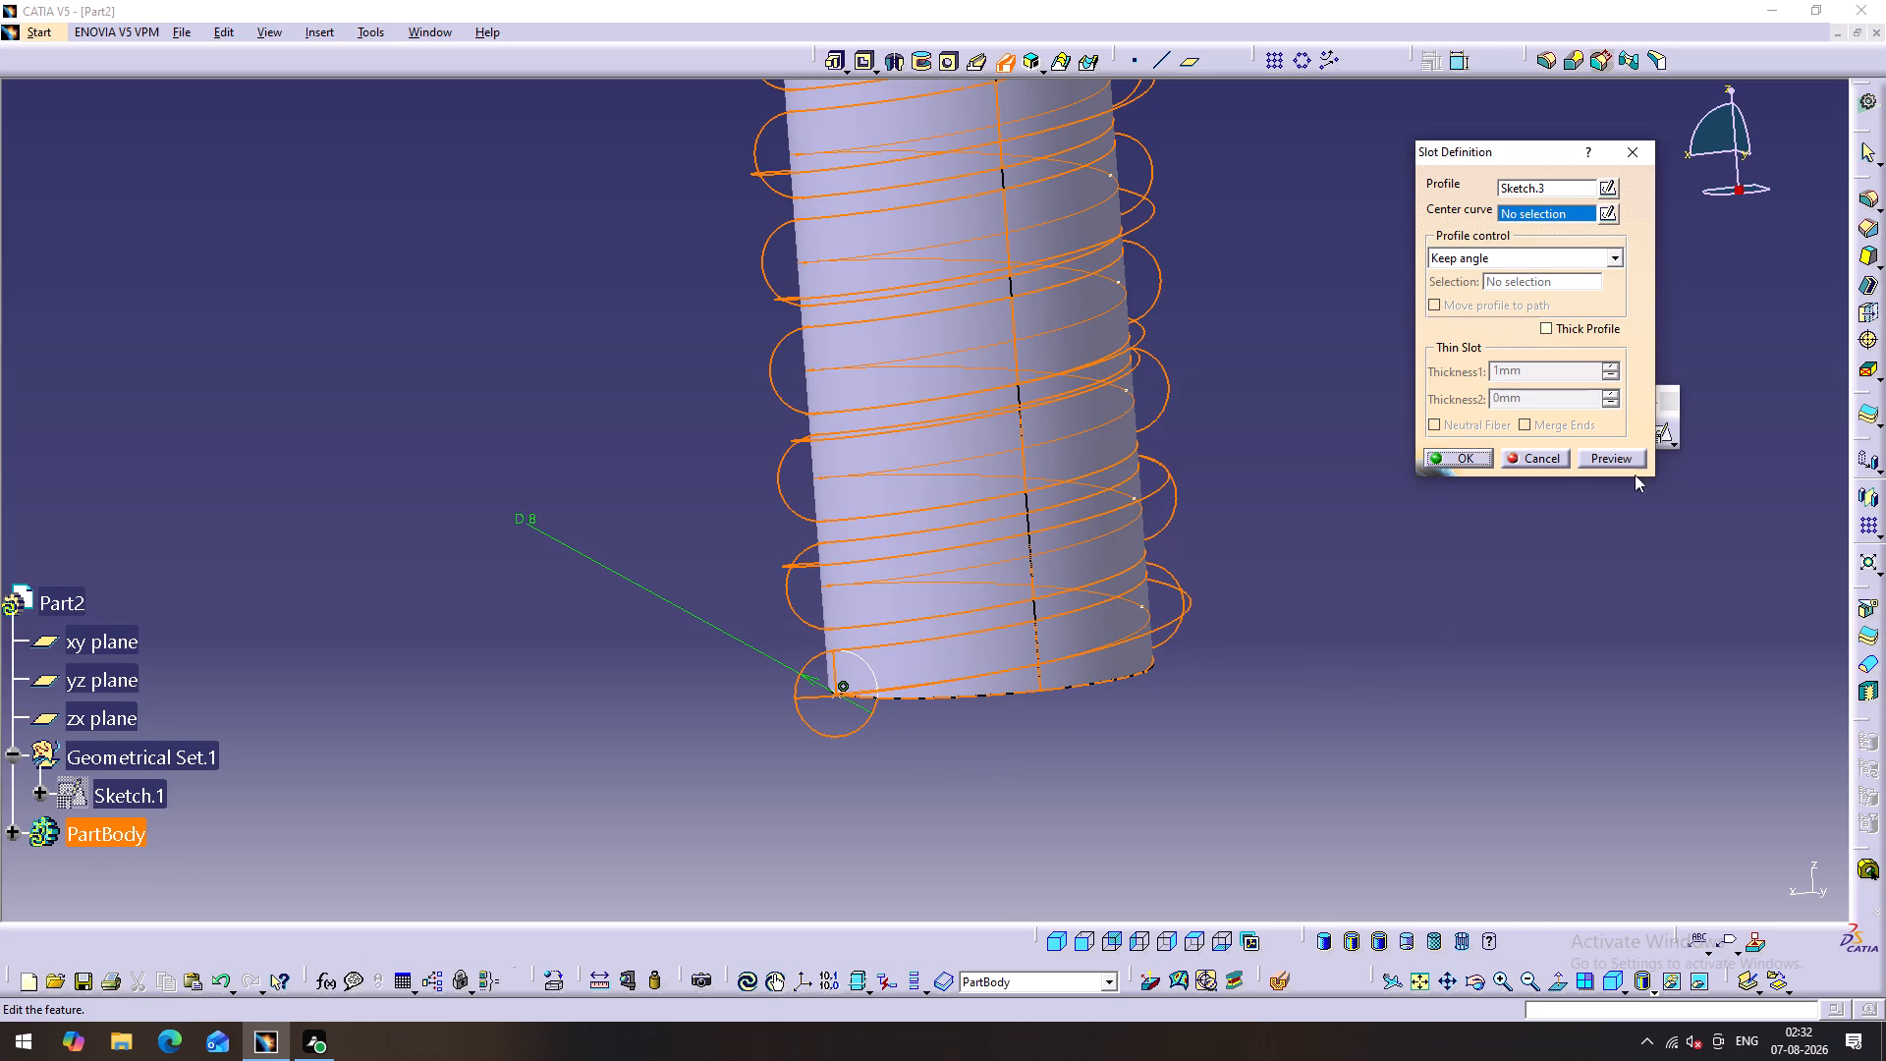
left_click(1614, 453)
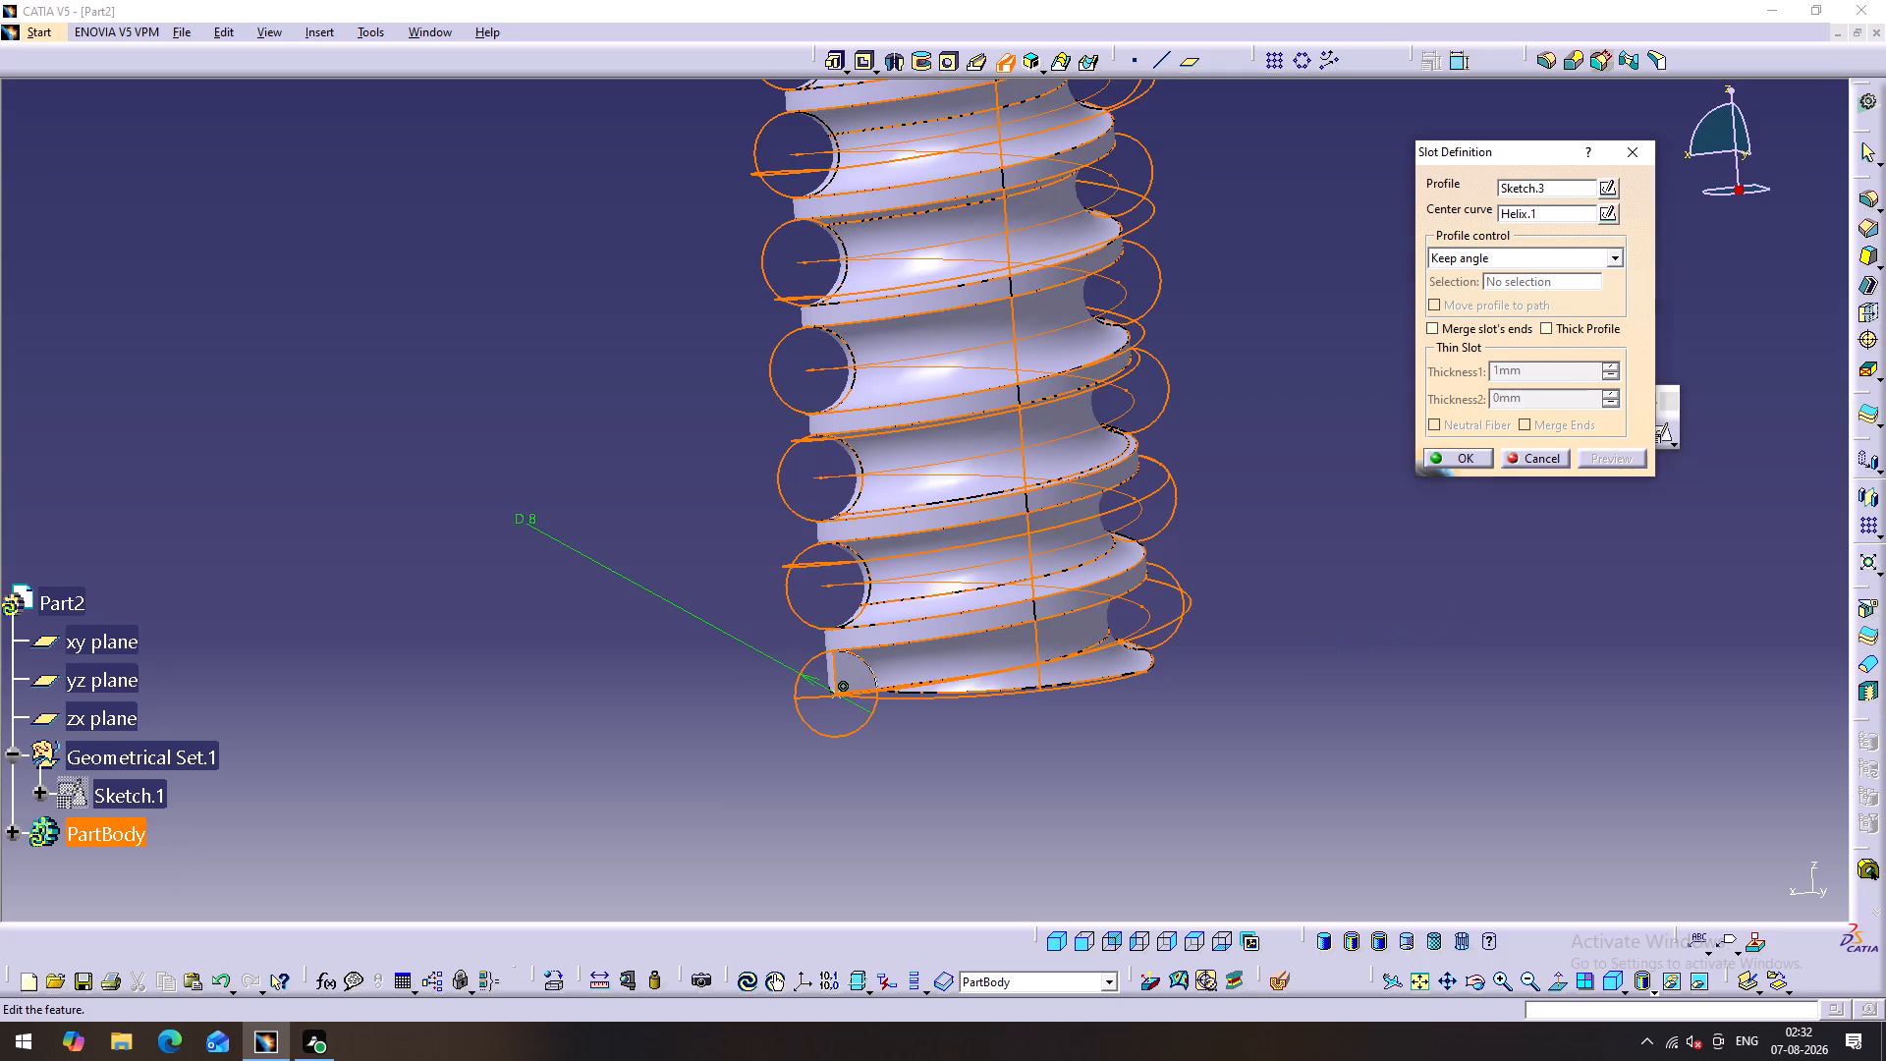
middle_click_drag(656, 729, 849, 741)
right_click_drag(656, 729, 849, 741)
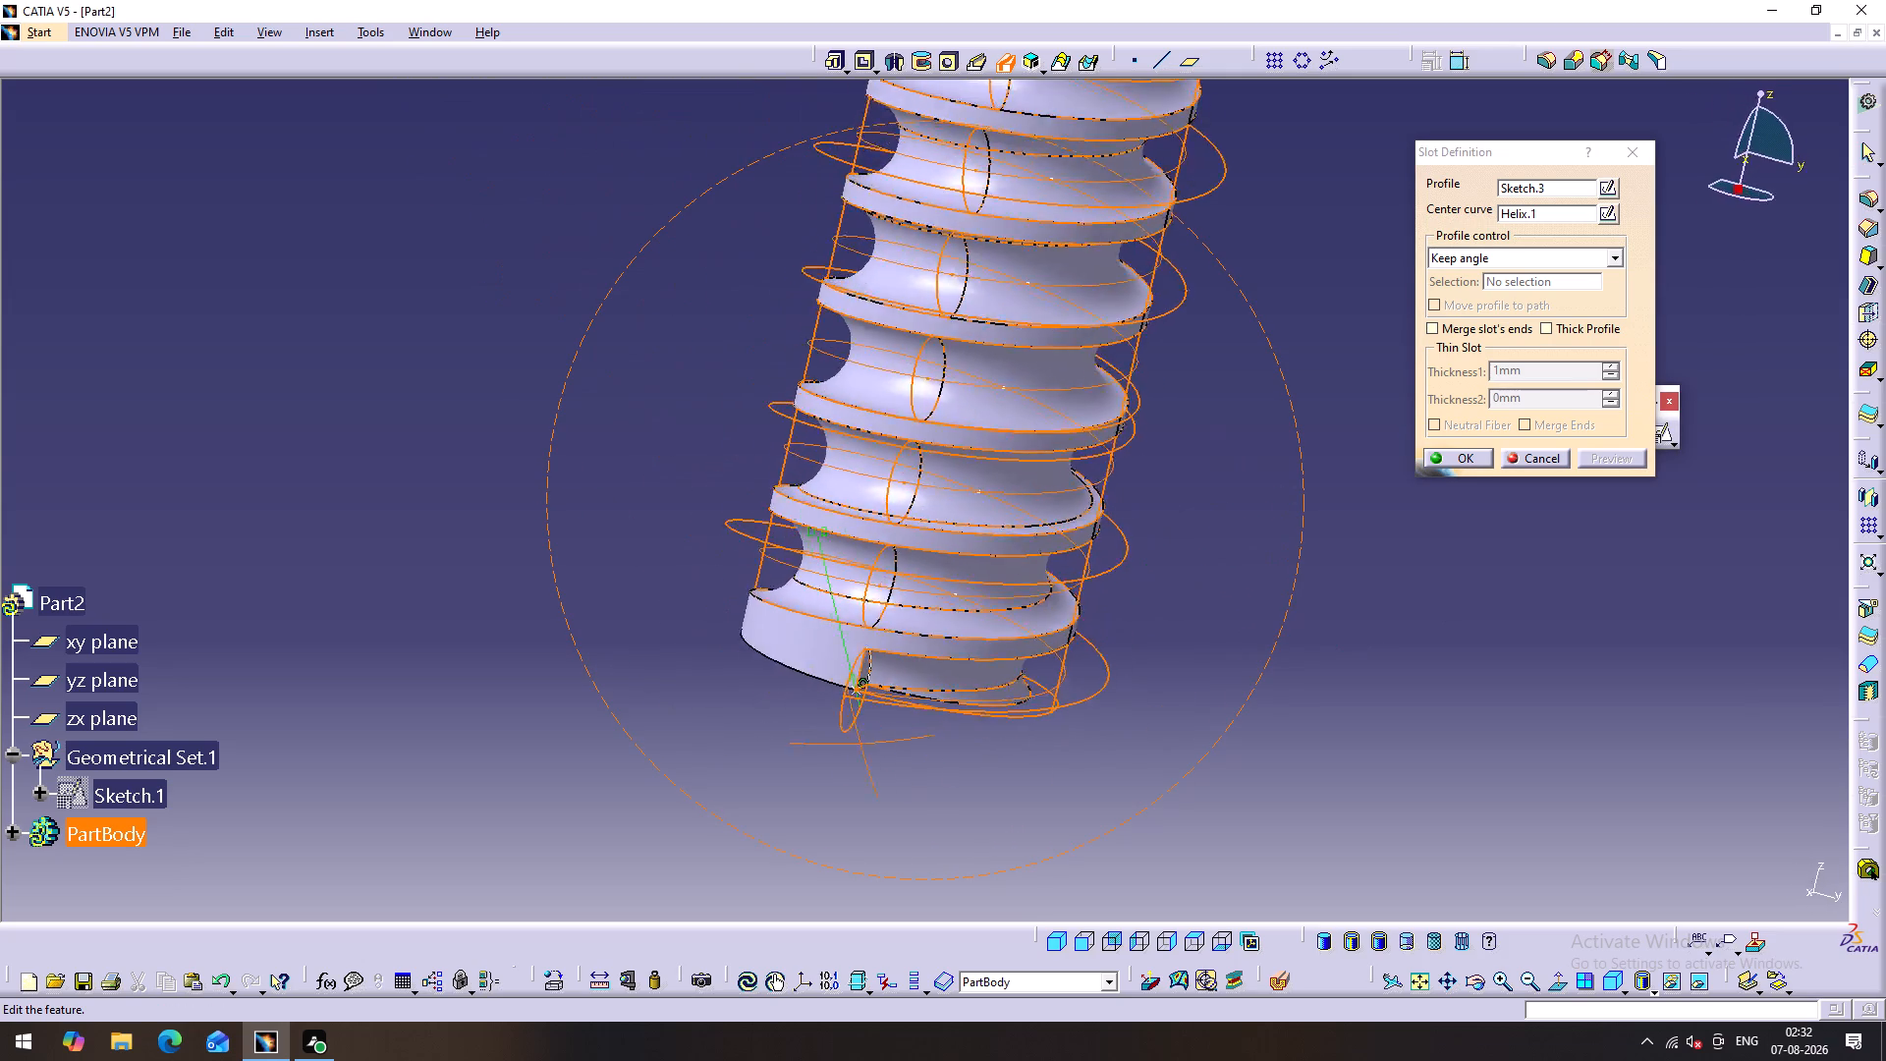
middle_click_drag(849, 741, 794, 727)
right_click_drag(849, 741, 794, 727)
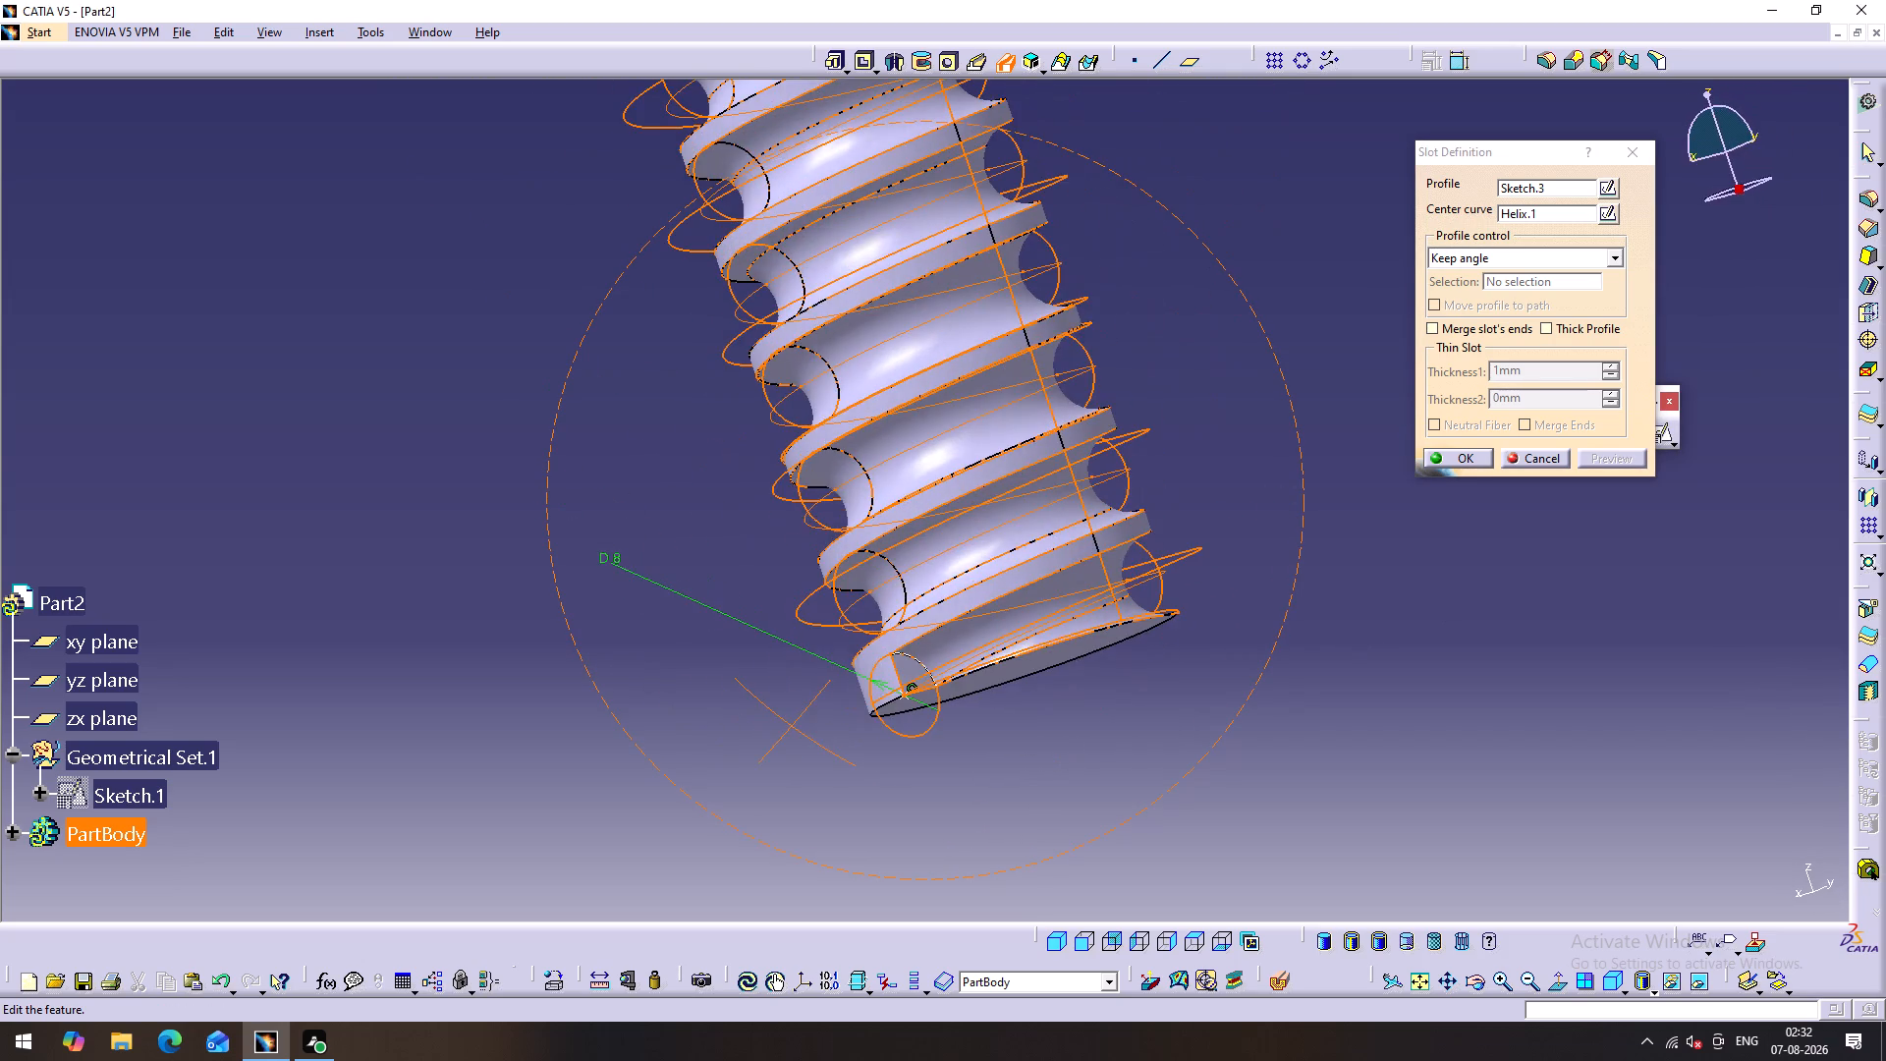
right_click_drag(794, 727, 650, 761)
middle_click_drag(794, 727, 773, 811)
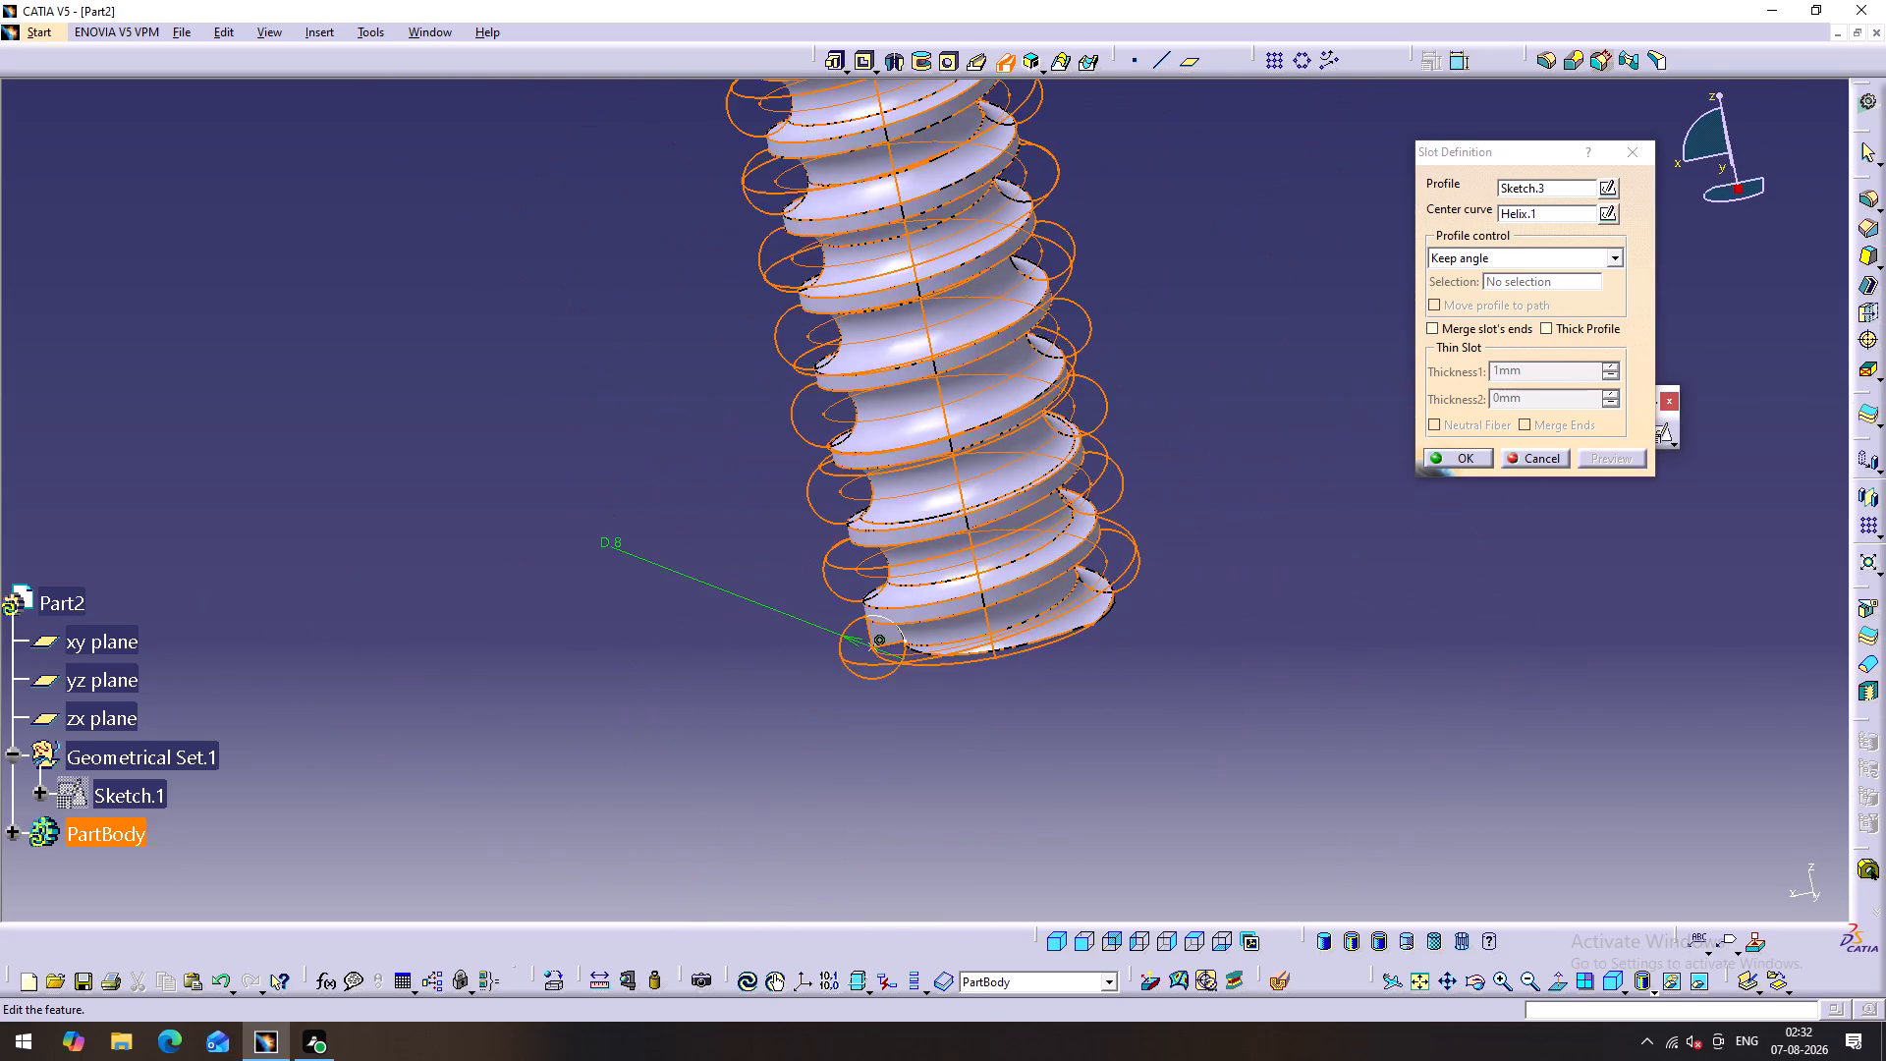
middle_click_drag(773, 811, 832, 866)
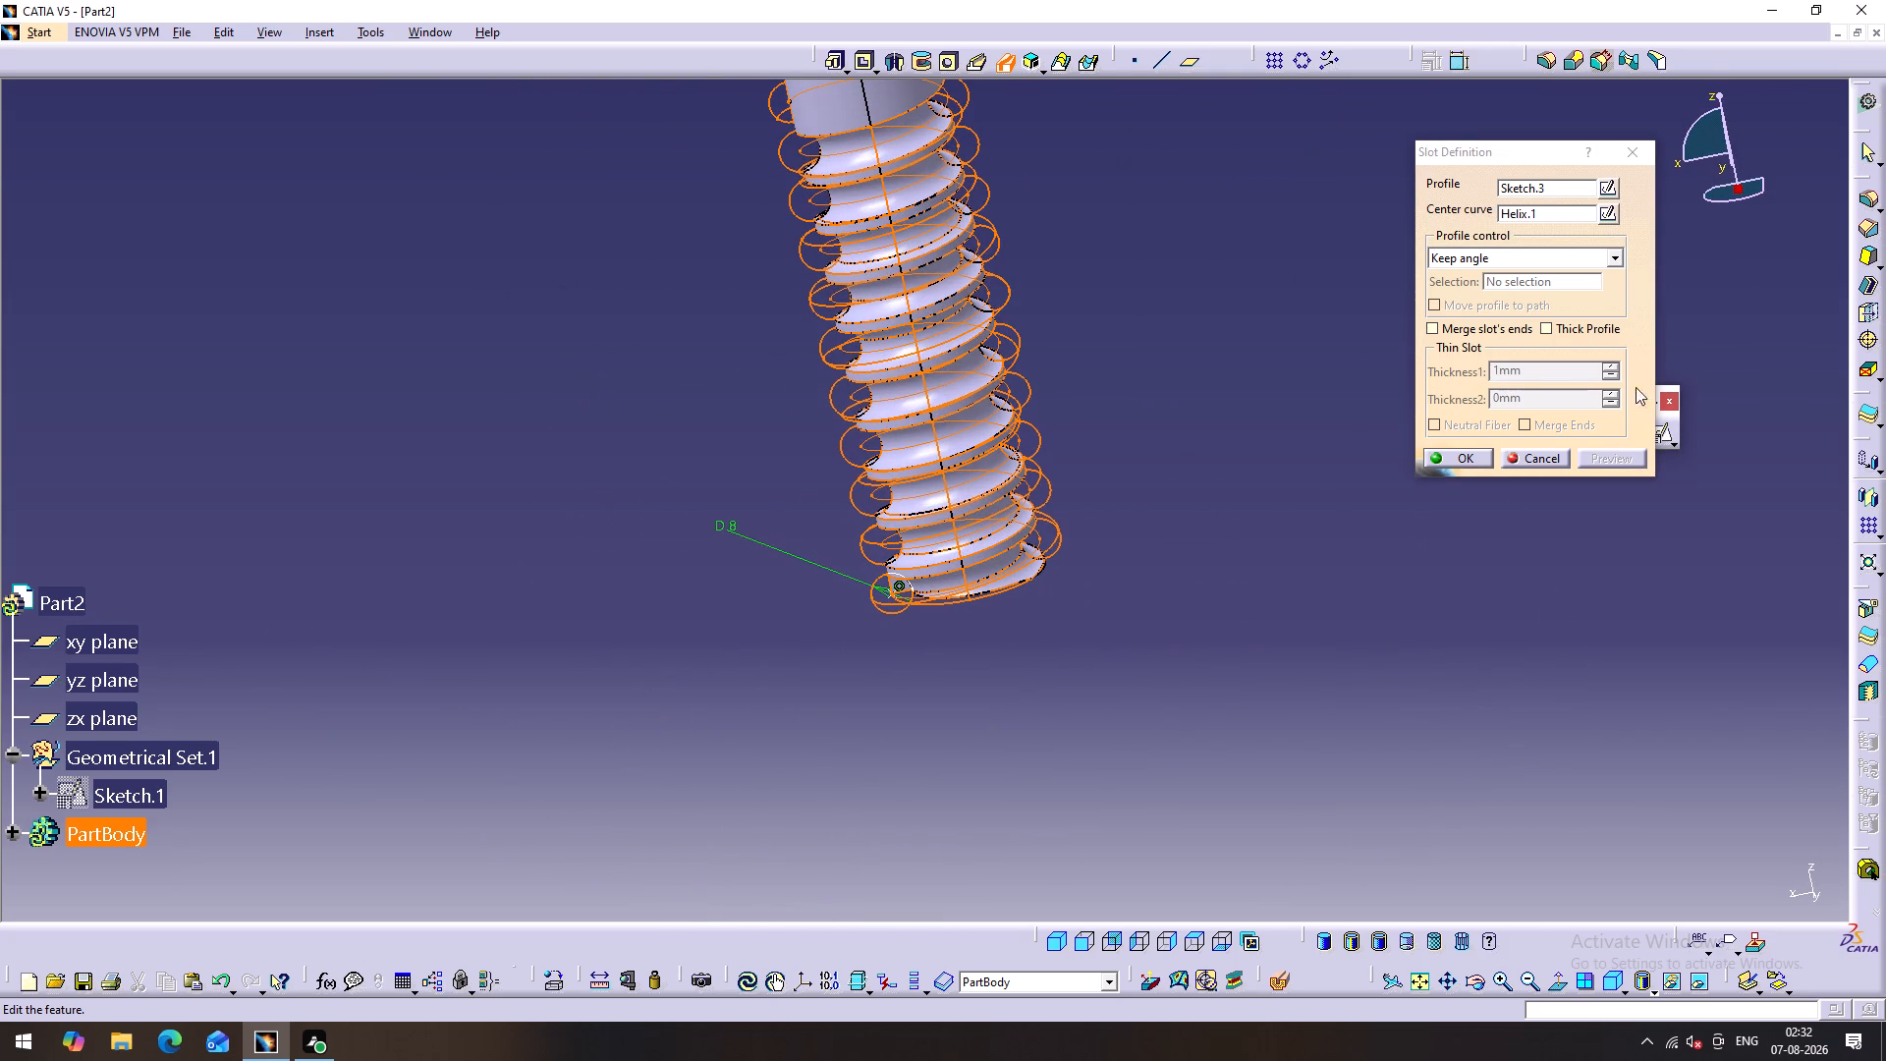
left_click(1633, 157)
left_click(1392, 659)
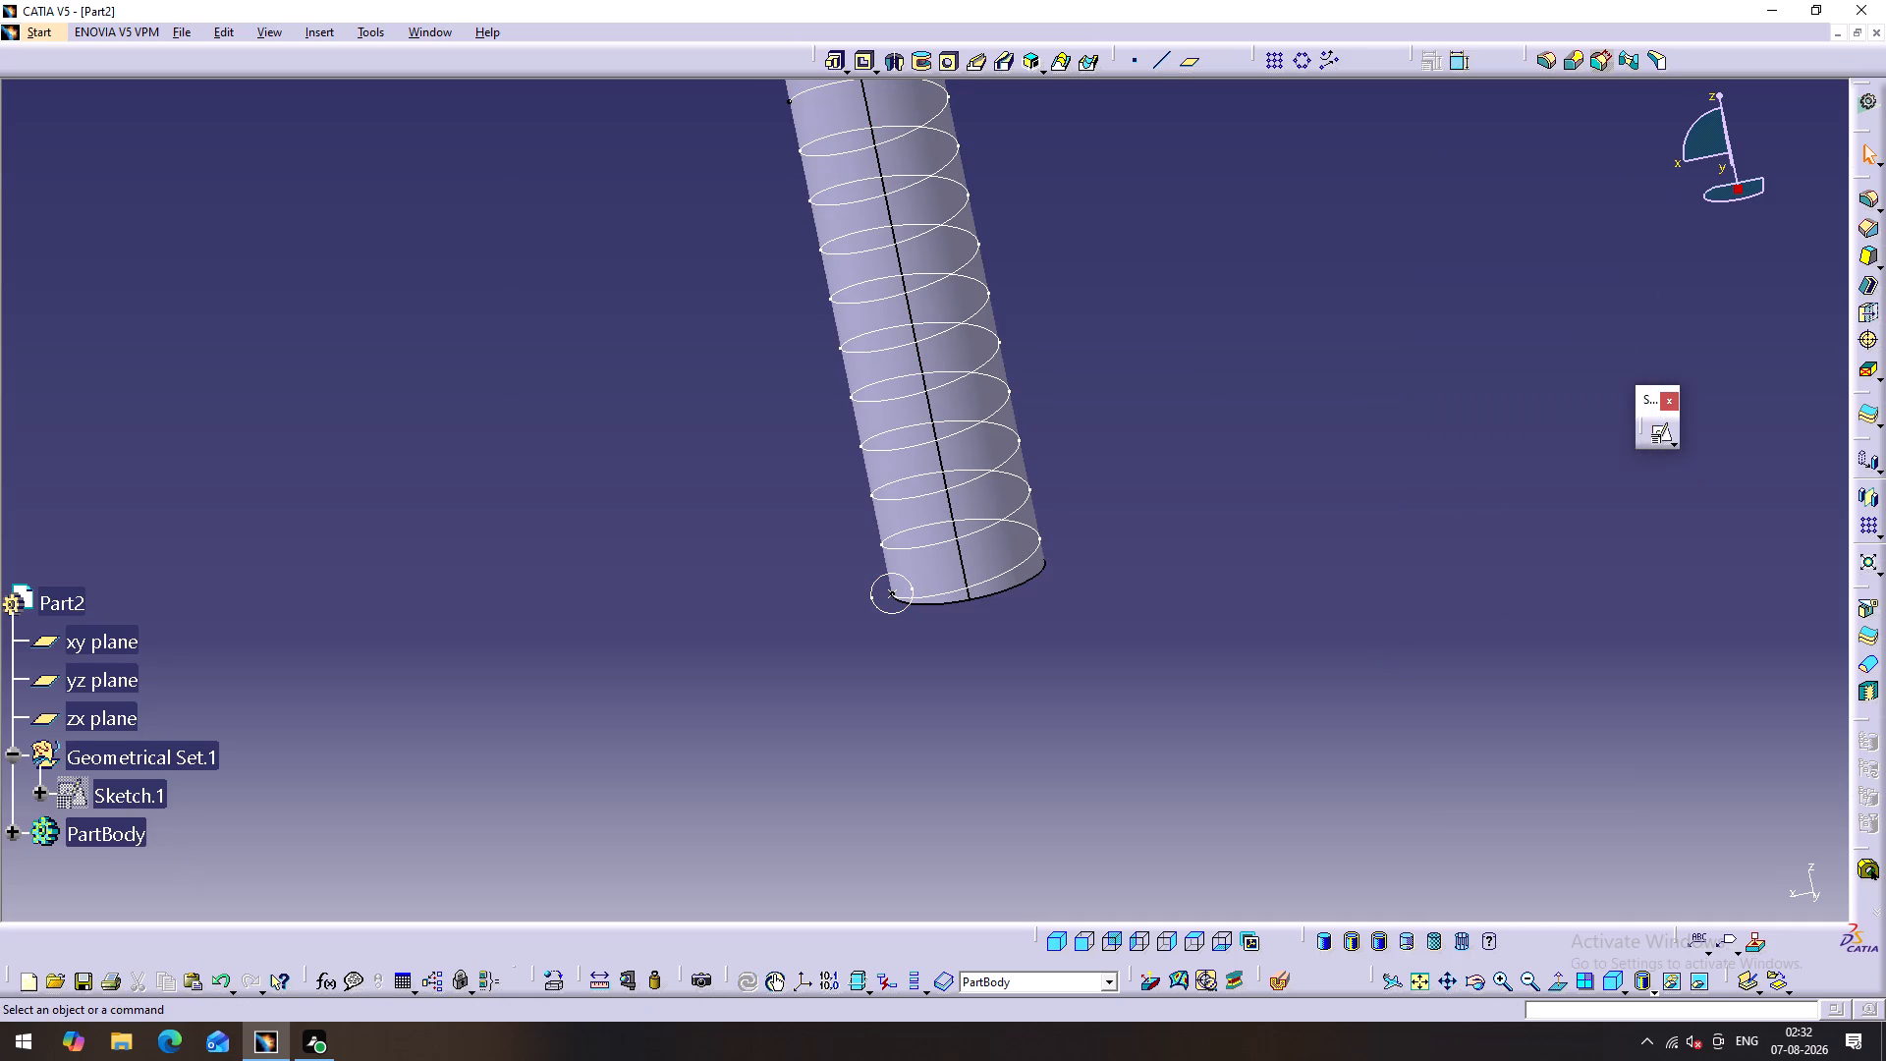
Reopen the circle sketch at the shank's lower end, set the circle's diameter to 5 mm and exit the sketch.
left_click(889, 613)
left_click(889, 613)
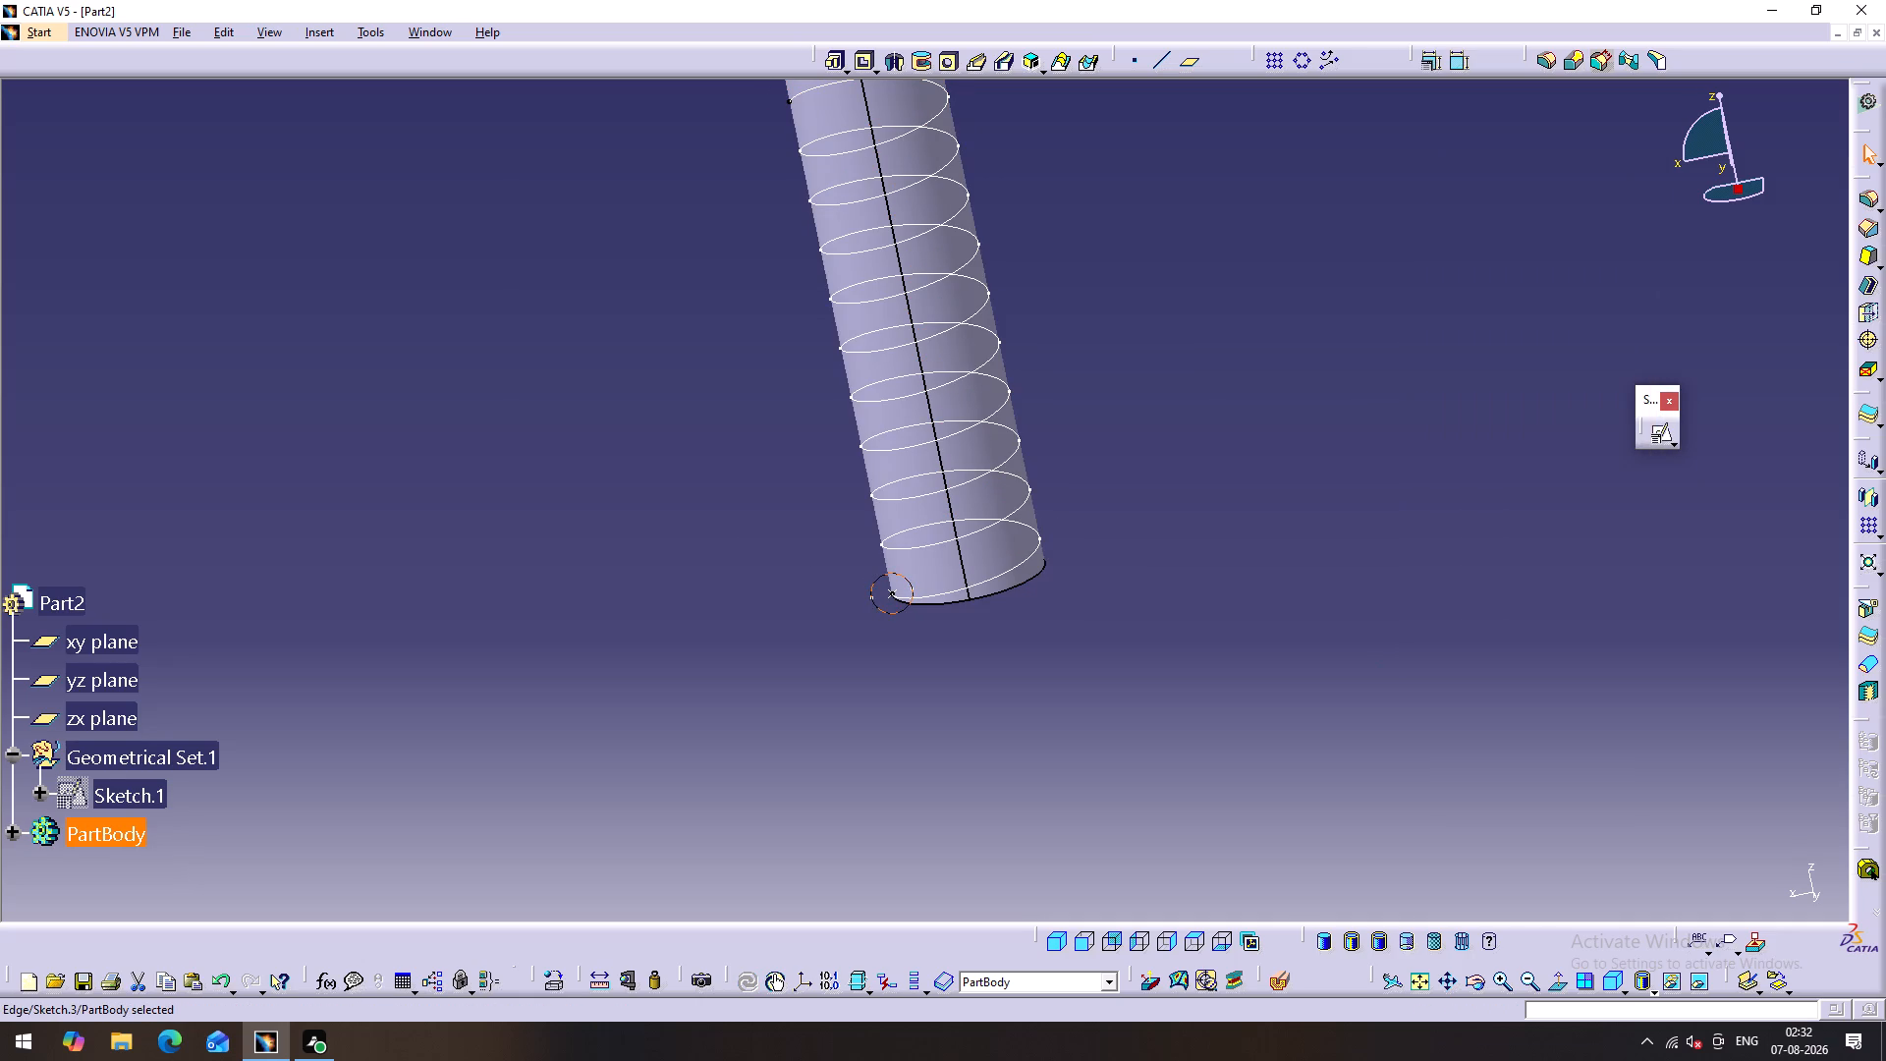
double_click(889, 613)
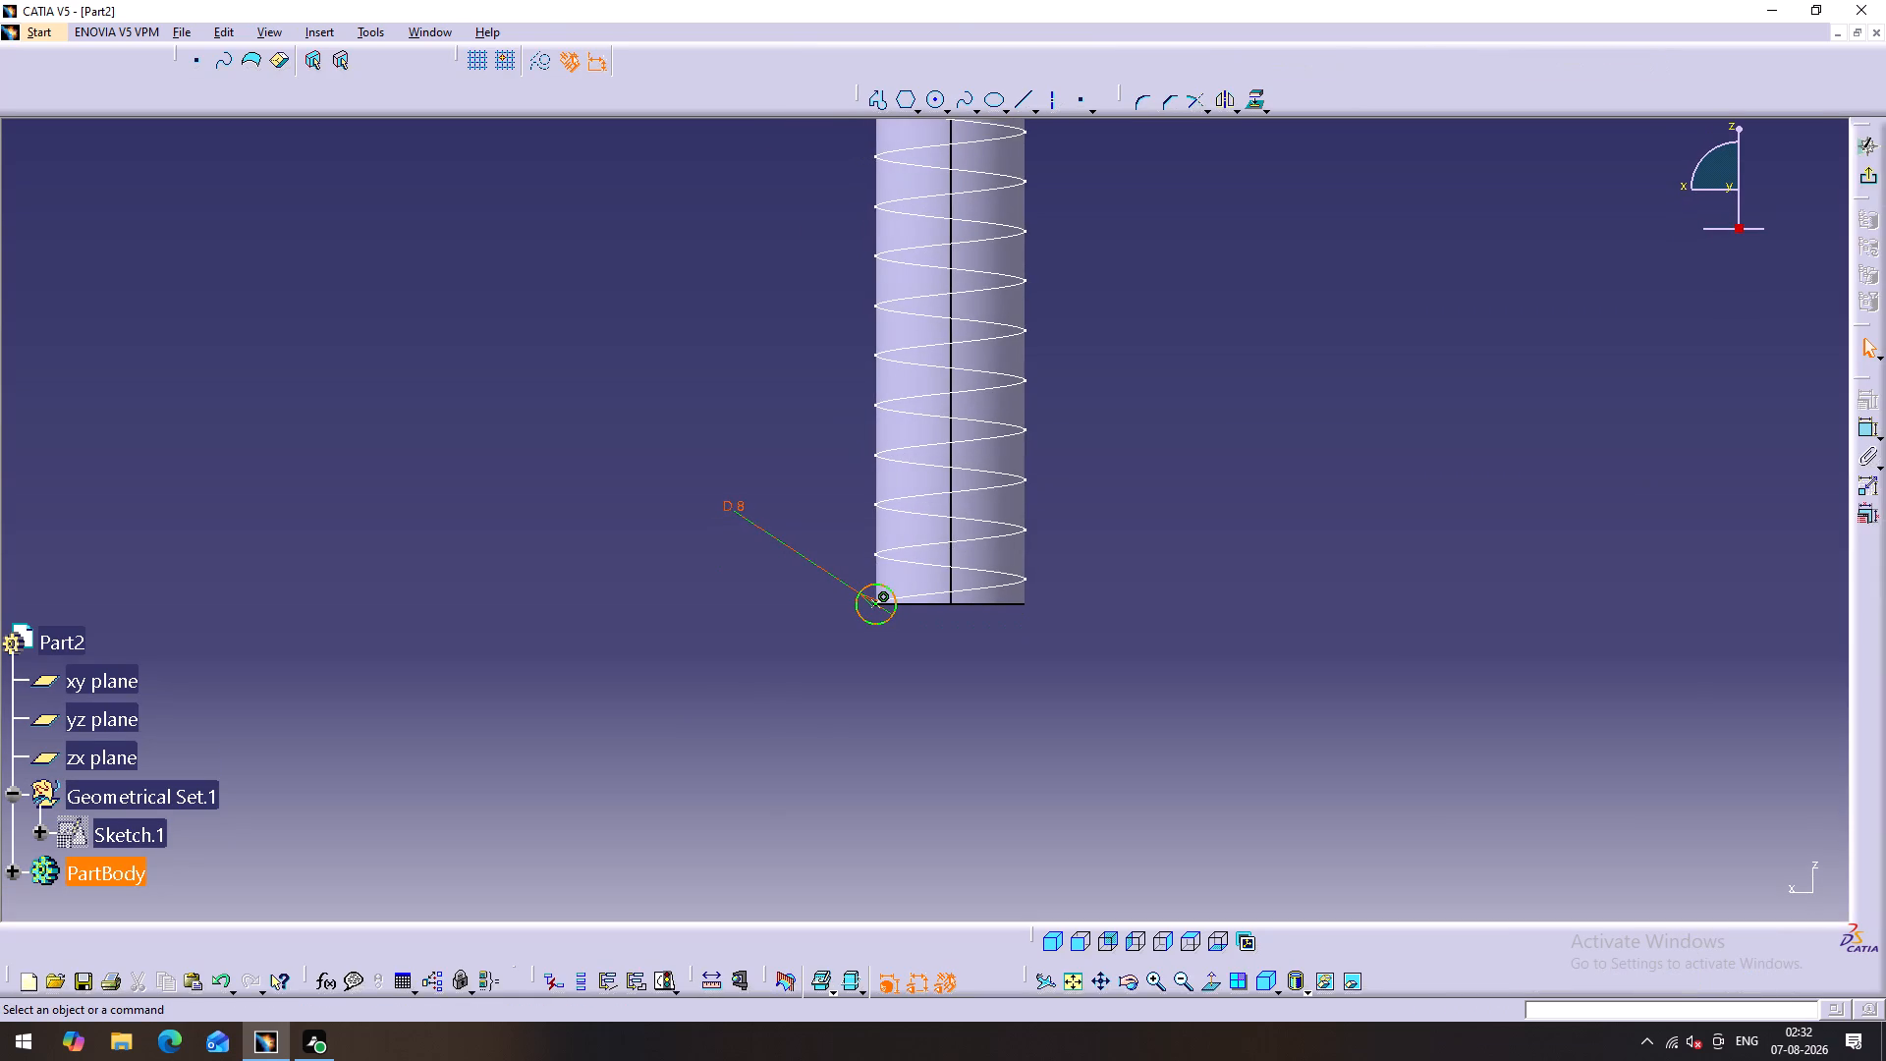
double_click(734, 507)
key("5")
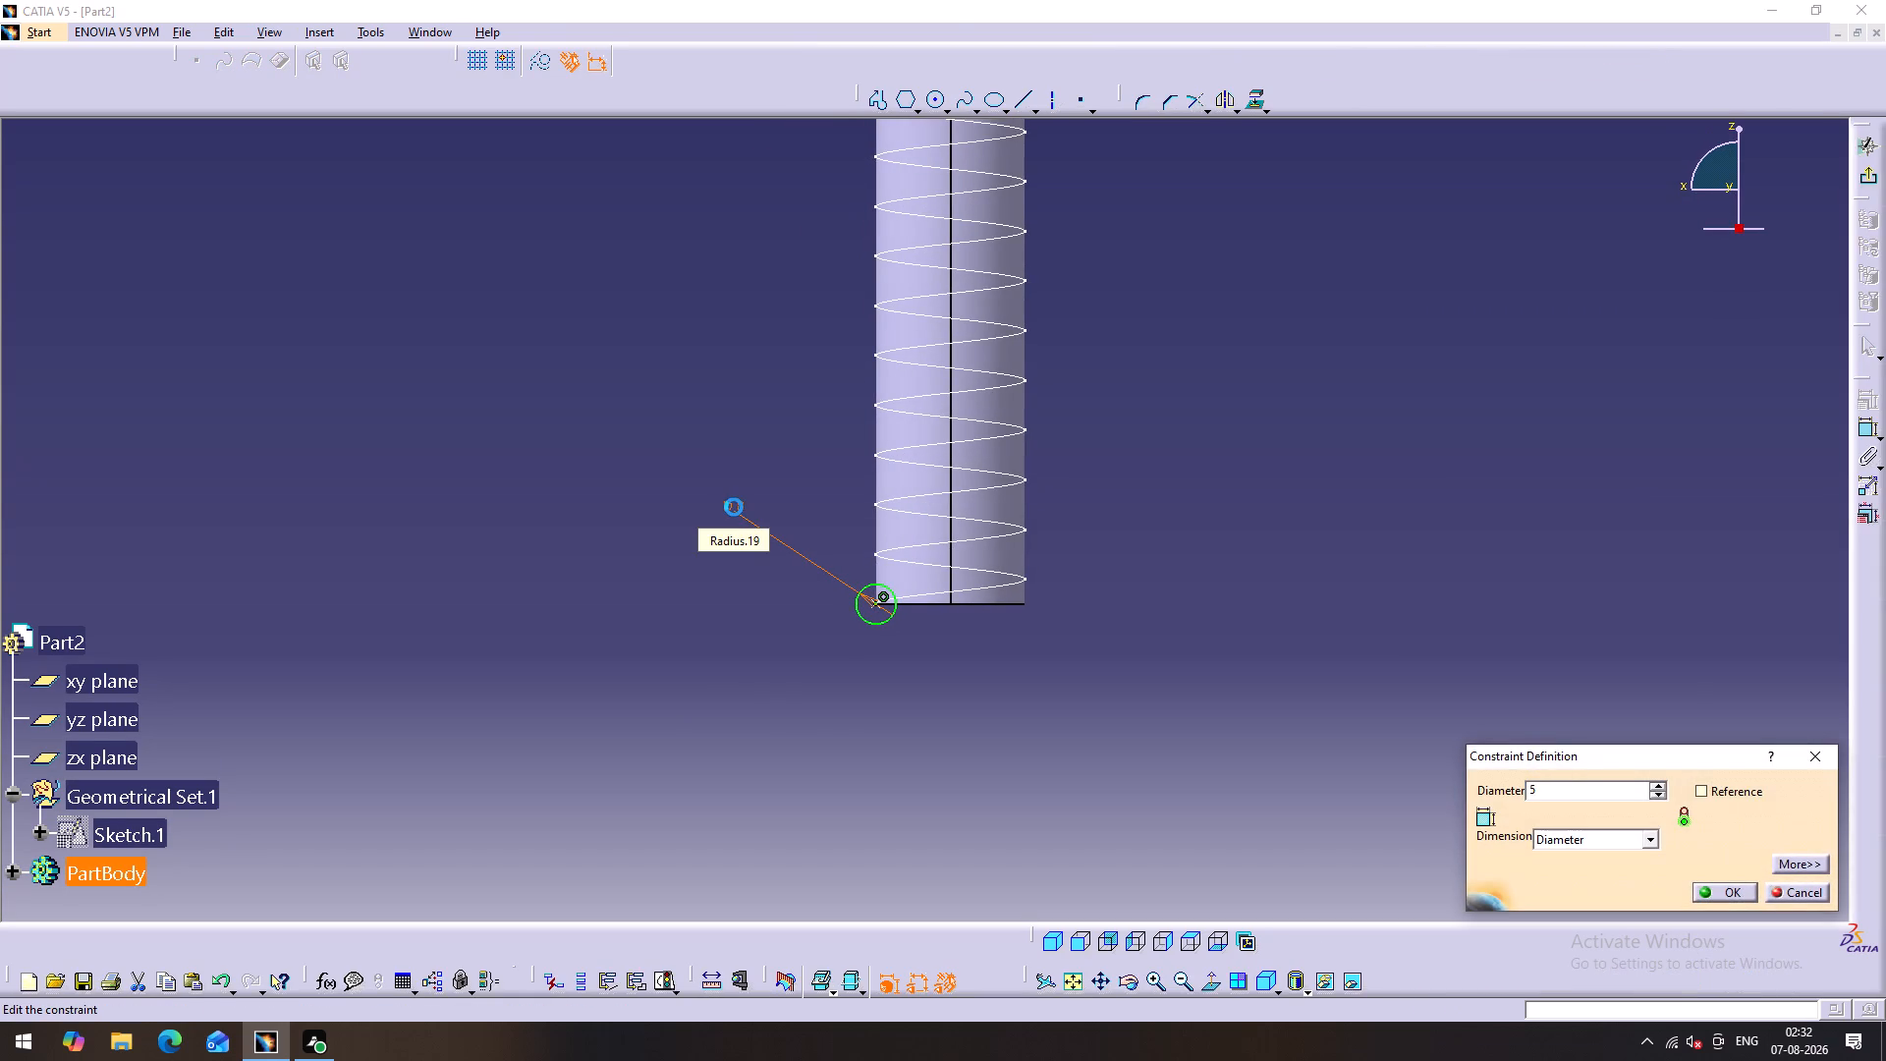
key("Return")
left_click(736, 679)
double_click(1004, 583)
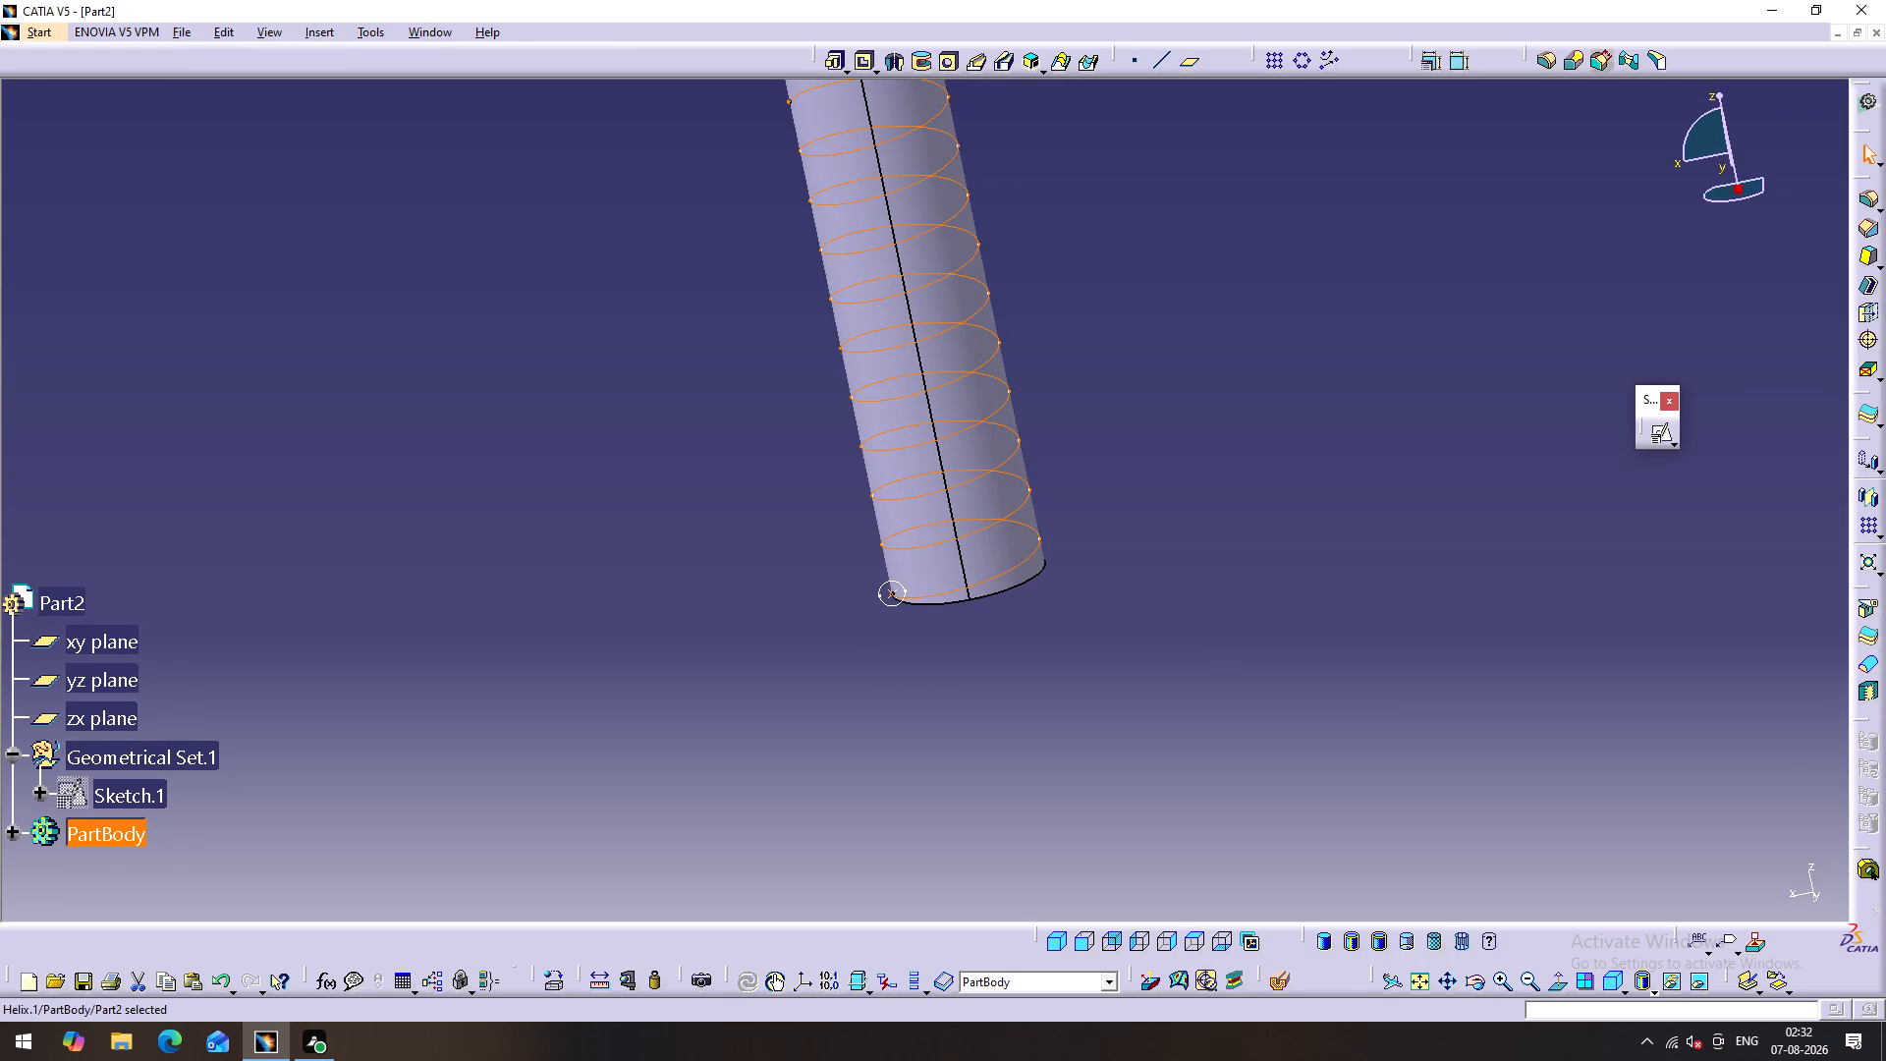
Edit the helix around the bolt shank and set its pitch to 5 mm.
middle_click_drag(1342, 576, 1285, 702)
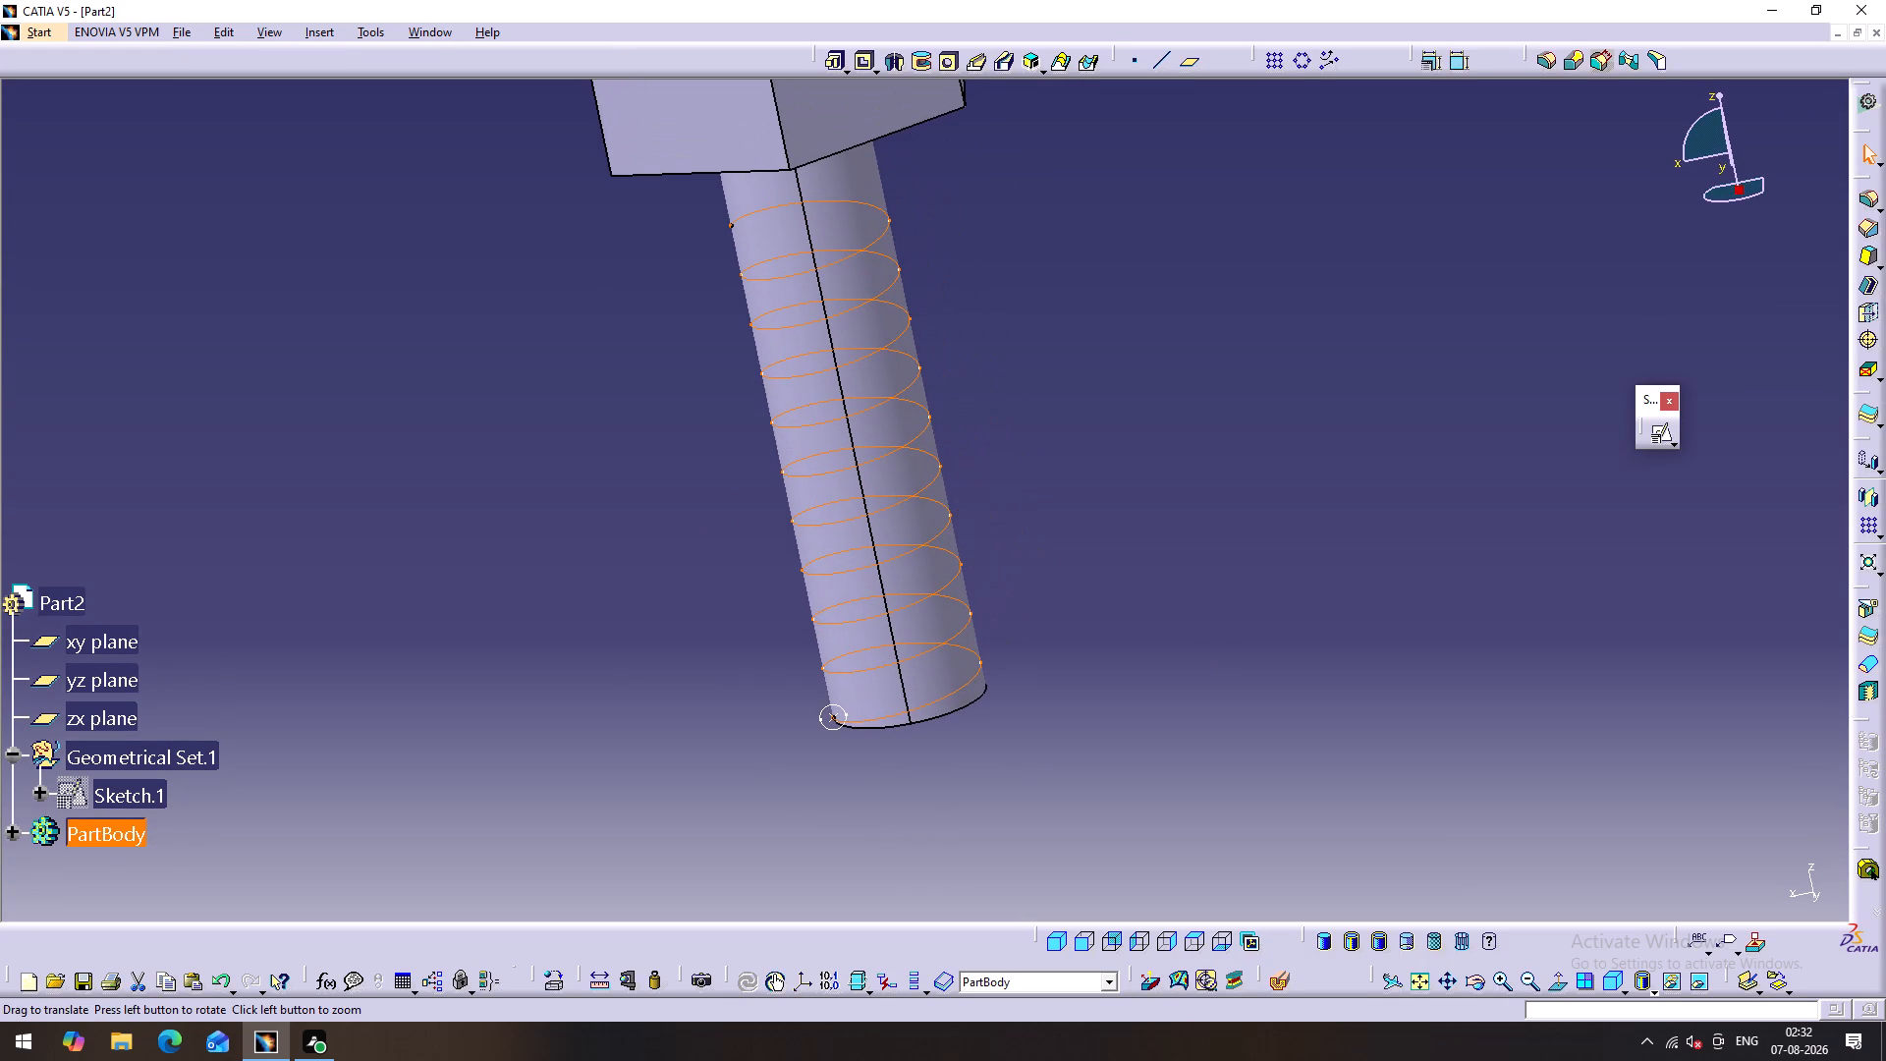
scroll(495, 689, "down", 3)
double_click(920, 429)
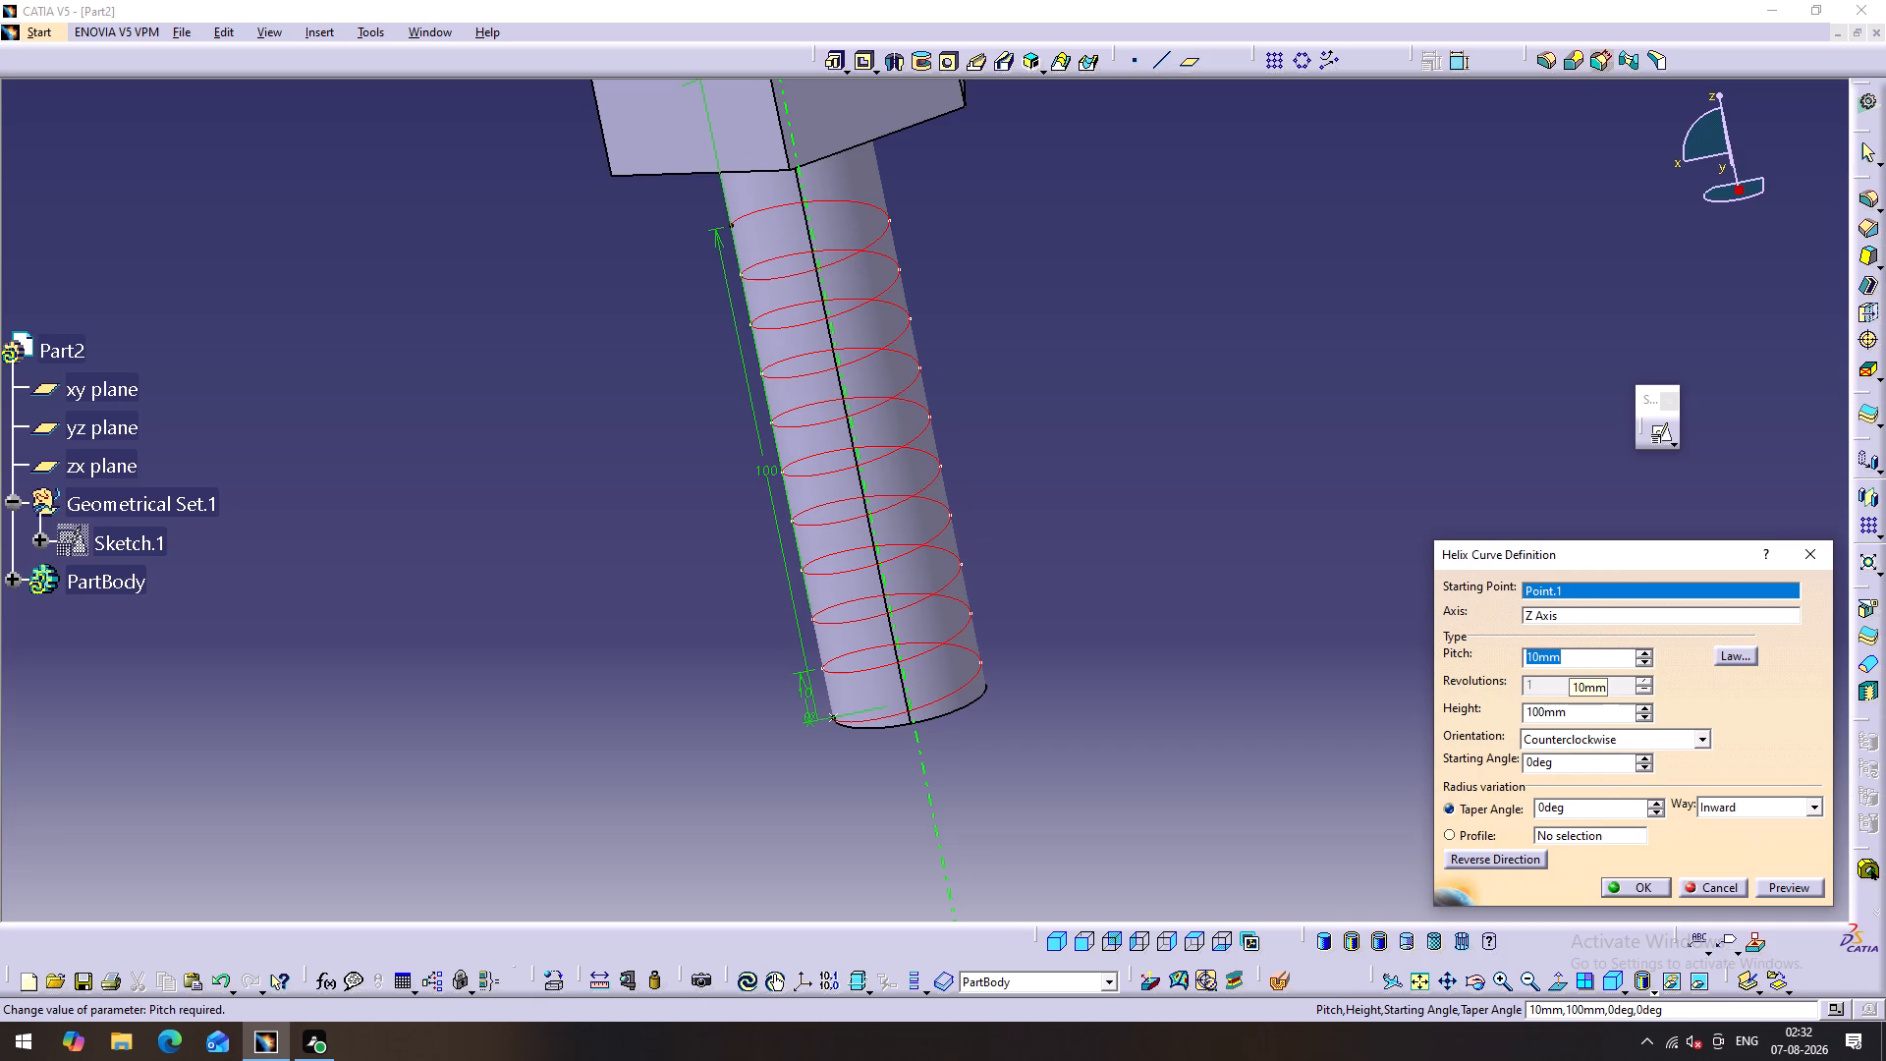
key("5")
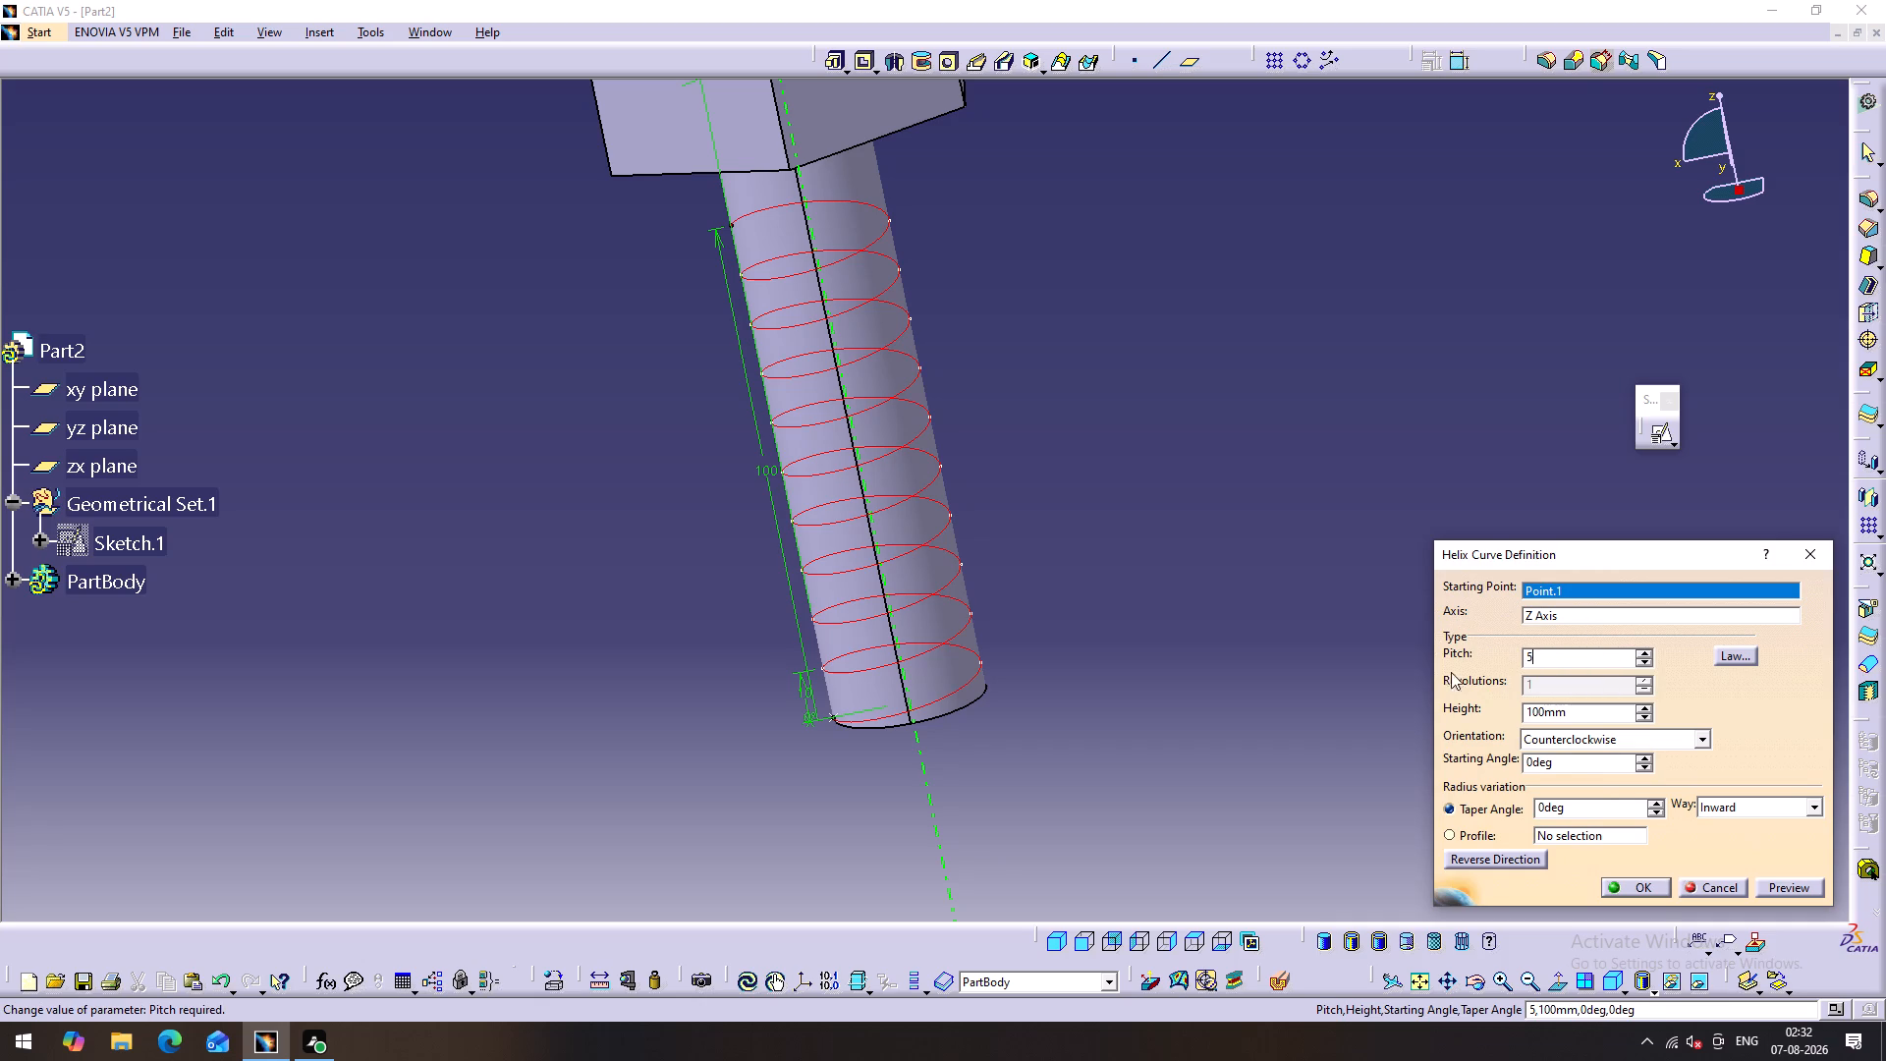
left_click(1224, 657)
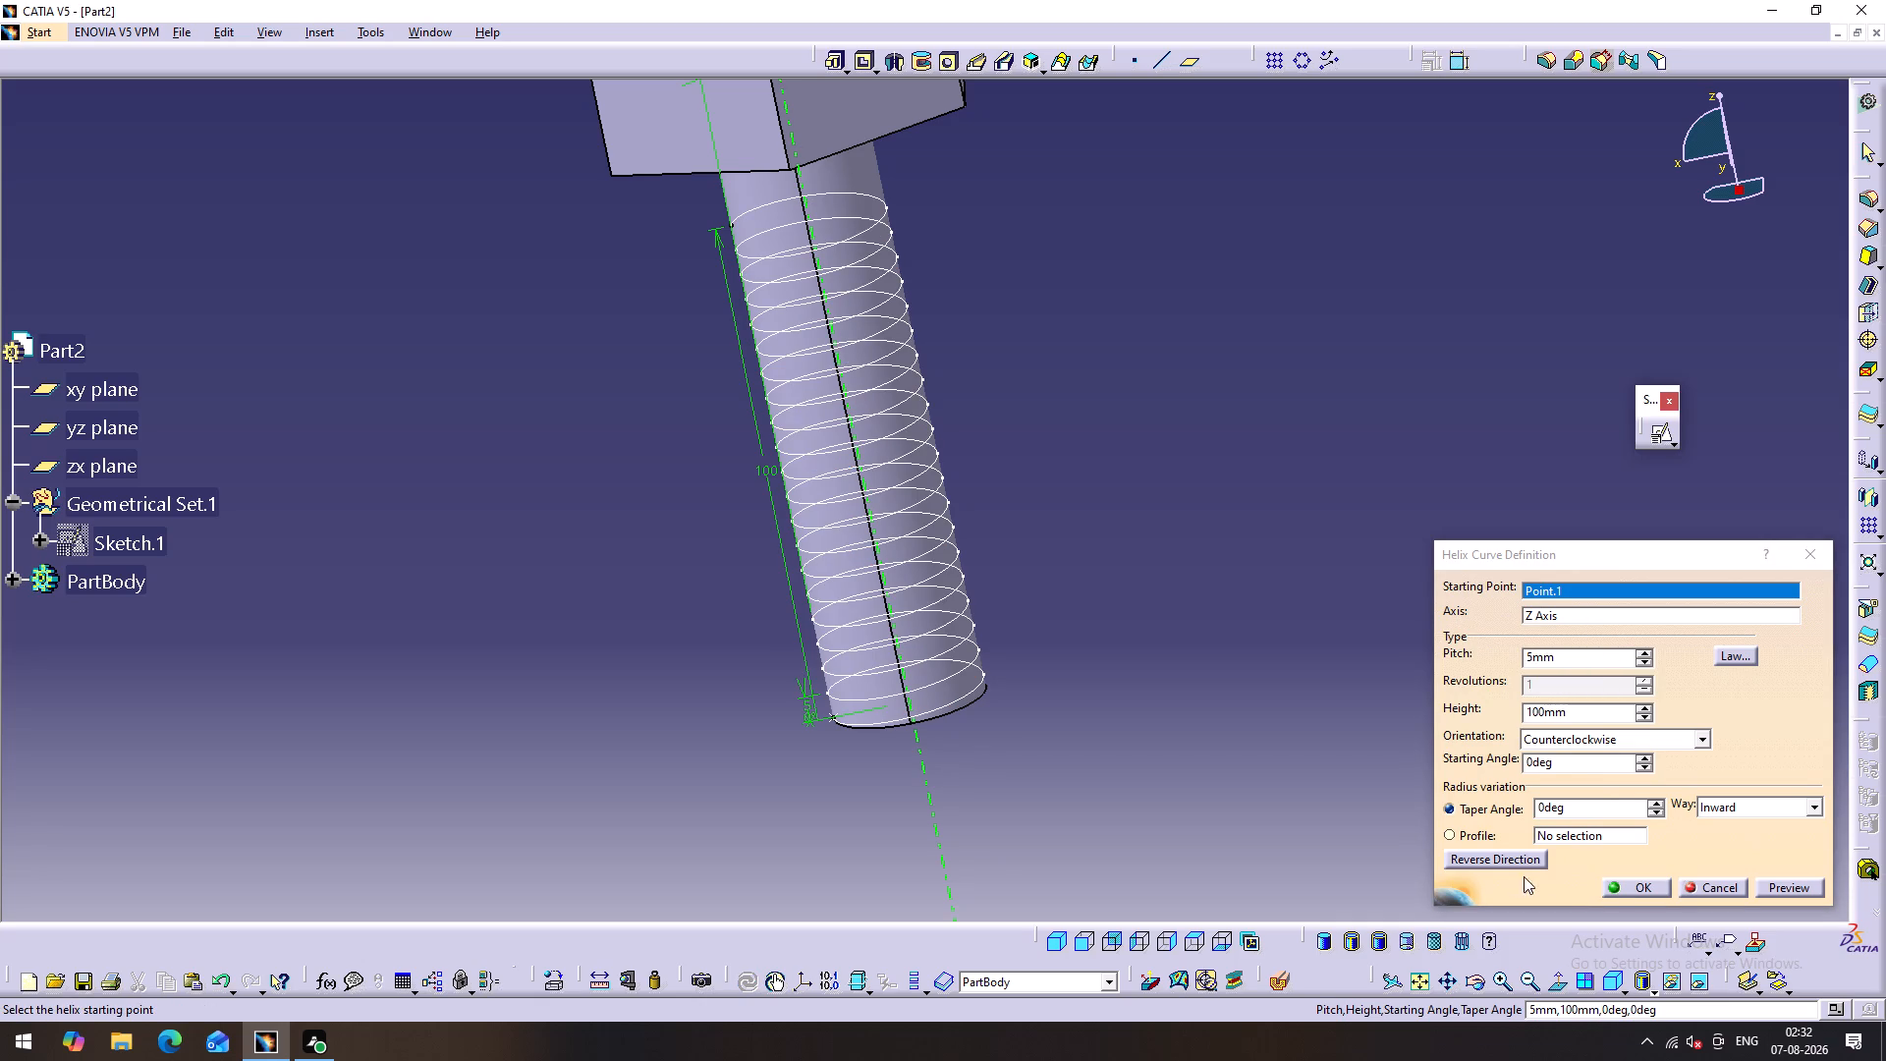
left_click(1621, 886)
left_click(1163, 754)
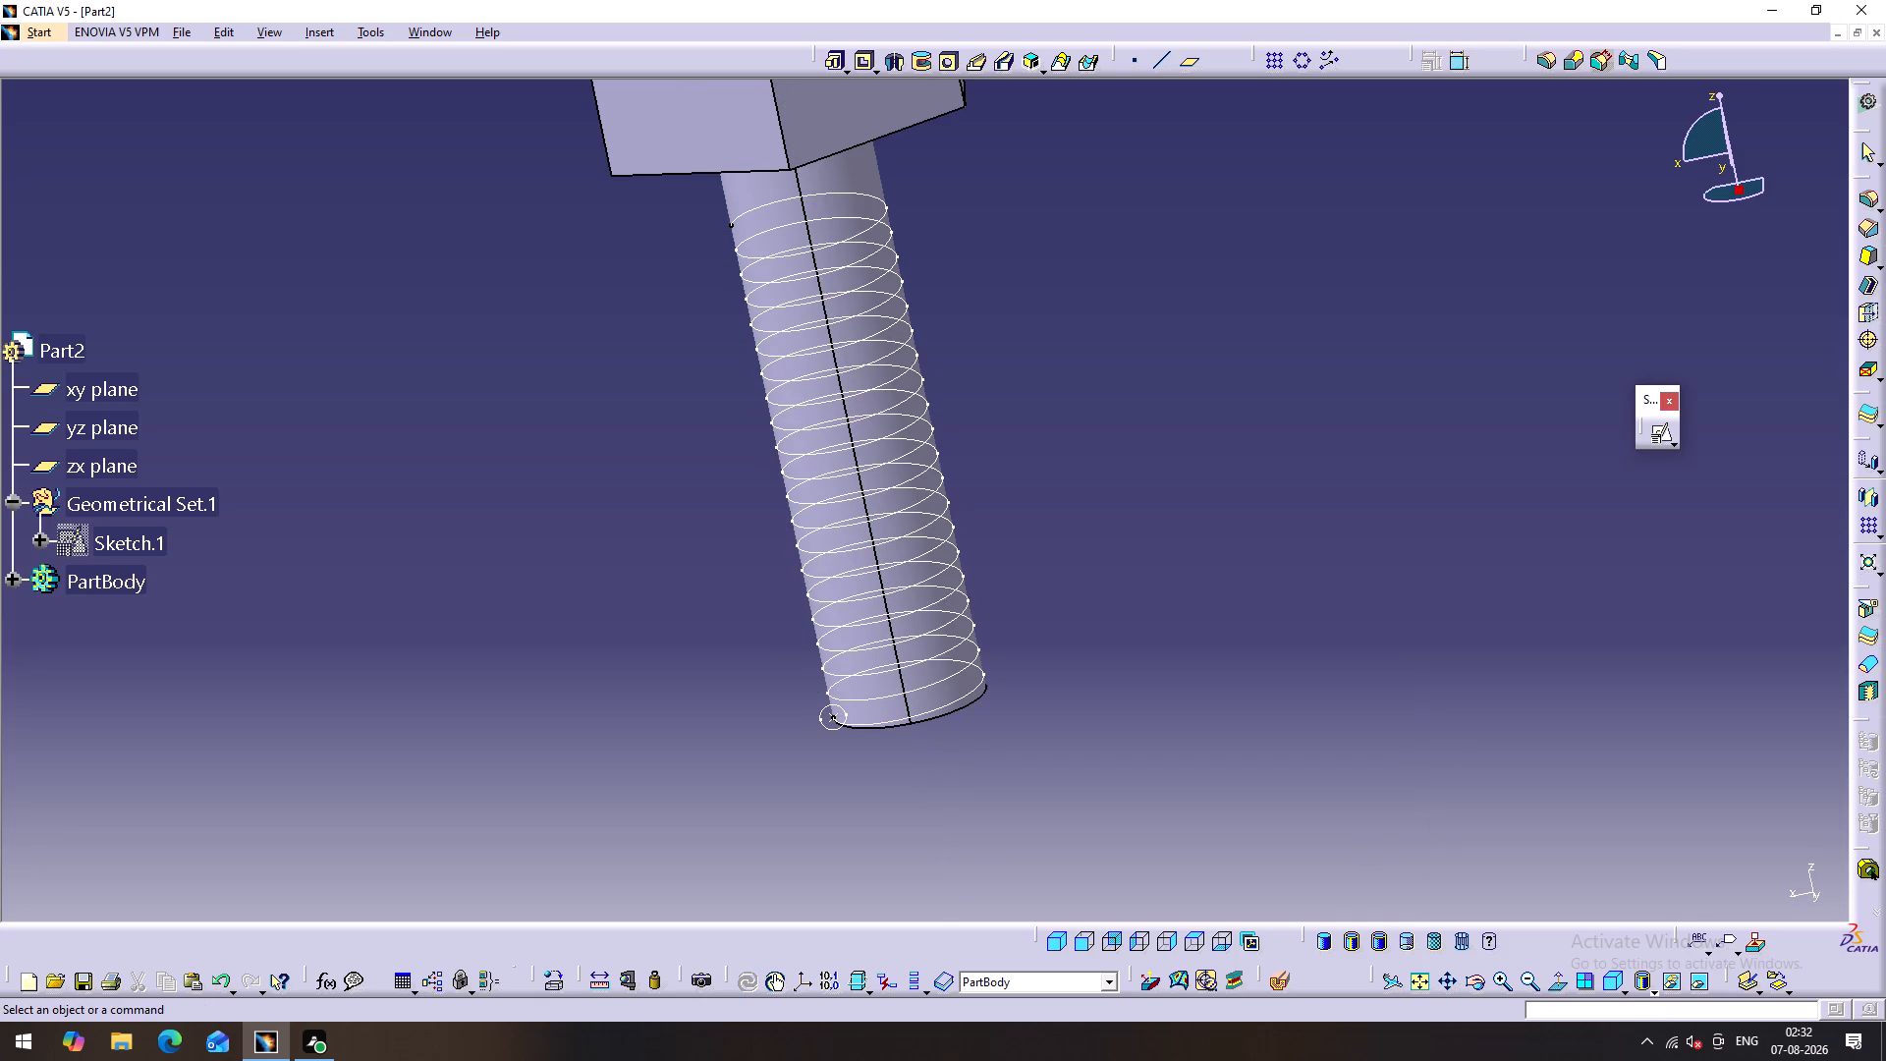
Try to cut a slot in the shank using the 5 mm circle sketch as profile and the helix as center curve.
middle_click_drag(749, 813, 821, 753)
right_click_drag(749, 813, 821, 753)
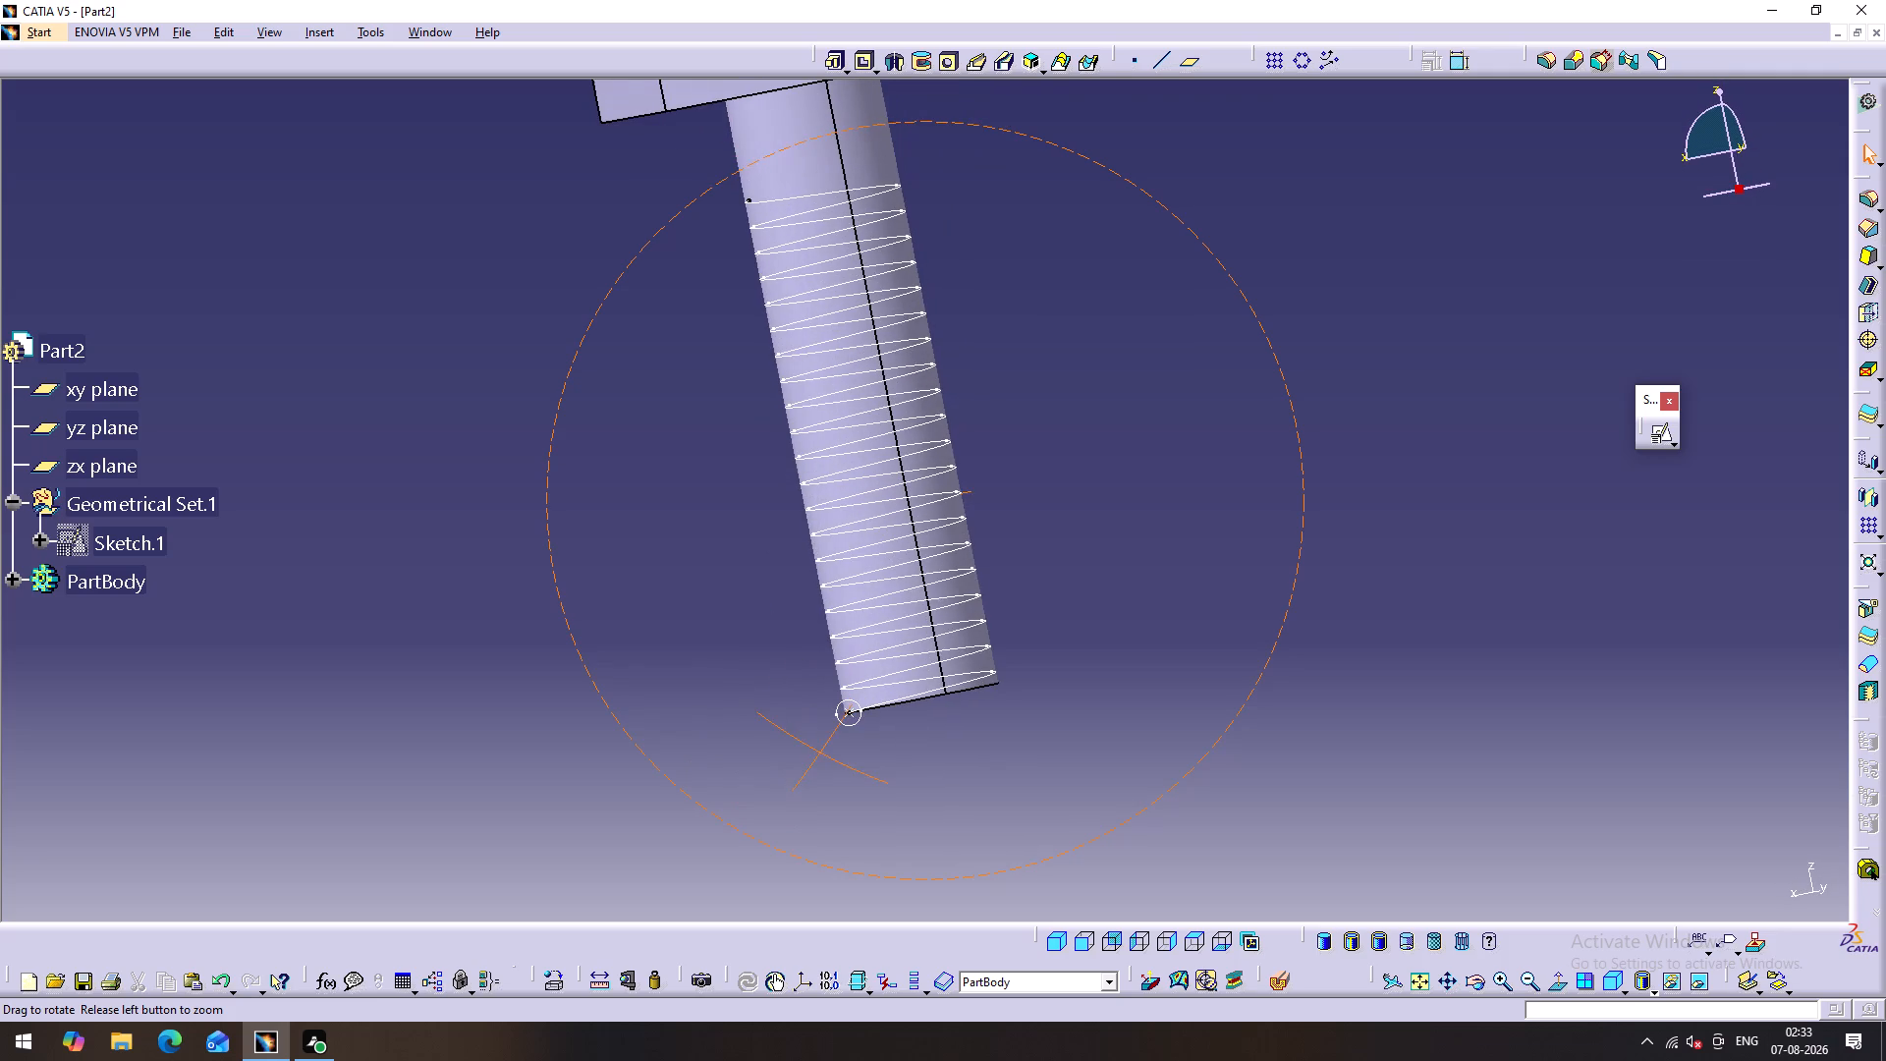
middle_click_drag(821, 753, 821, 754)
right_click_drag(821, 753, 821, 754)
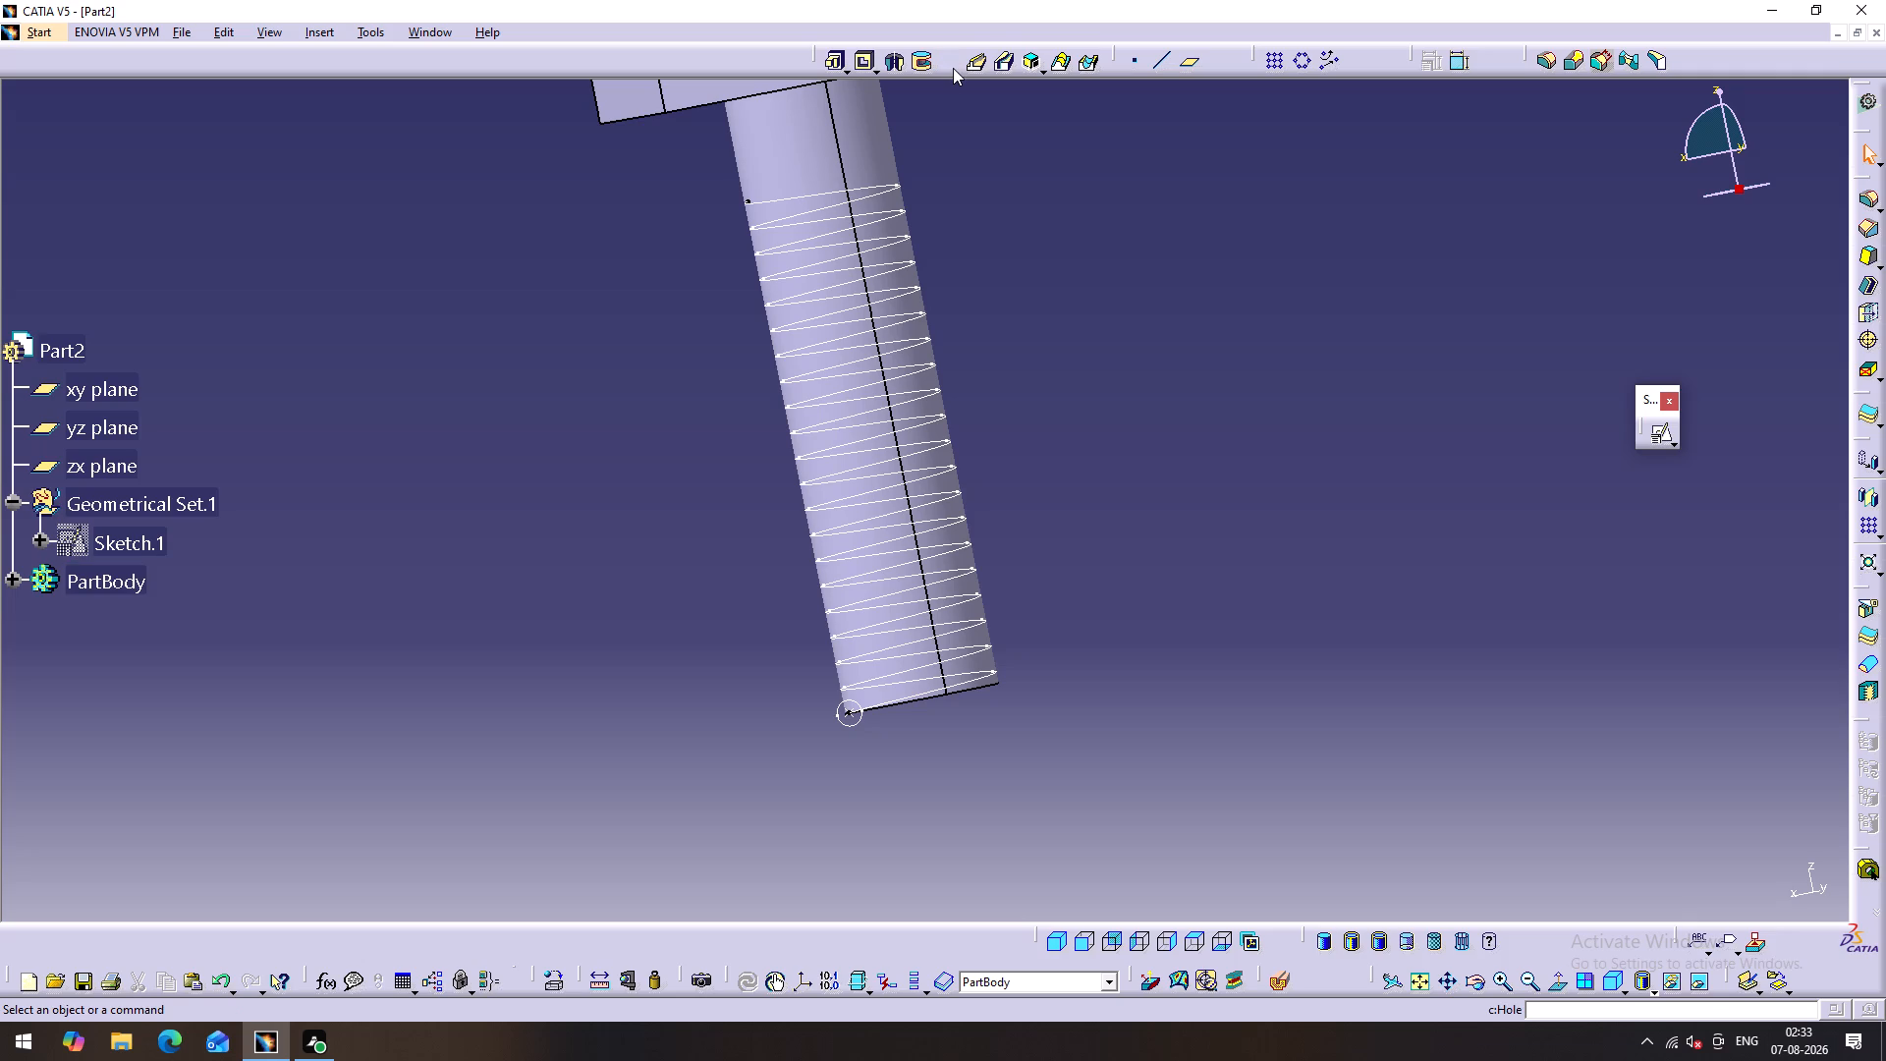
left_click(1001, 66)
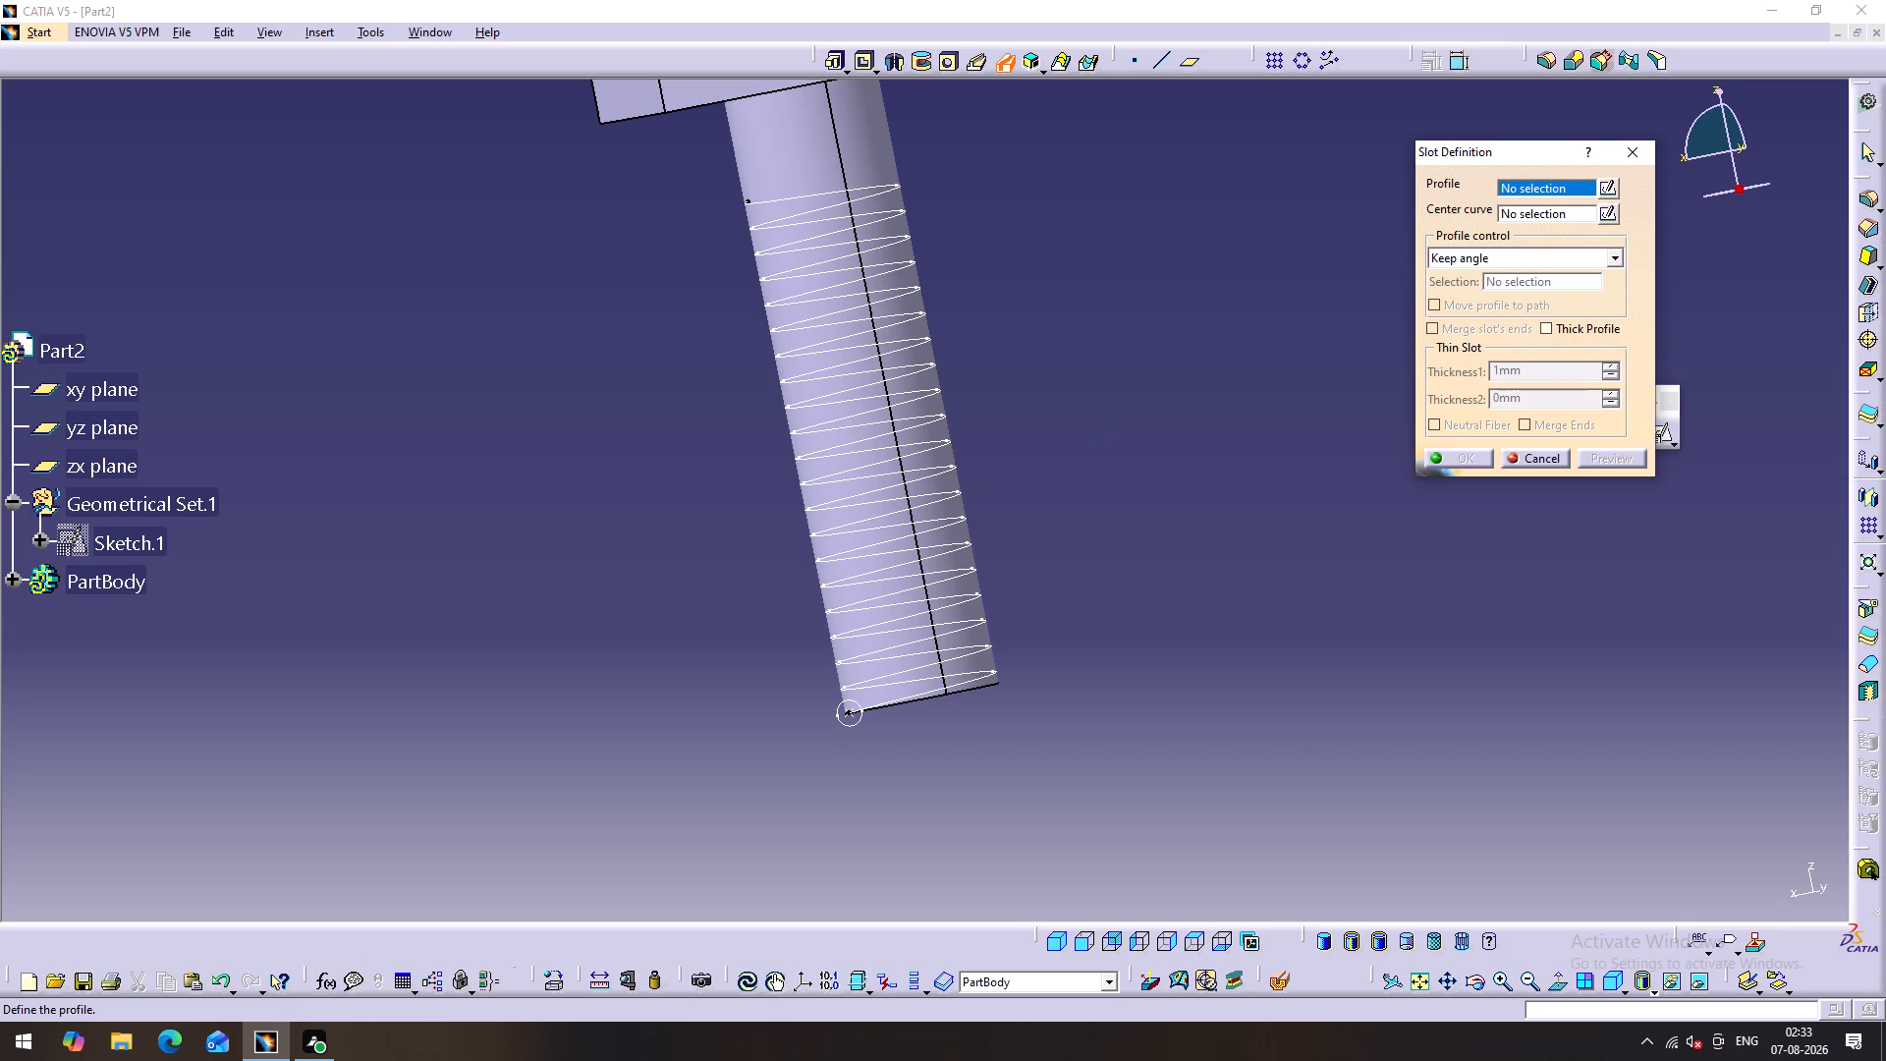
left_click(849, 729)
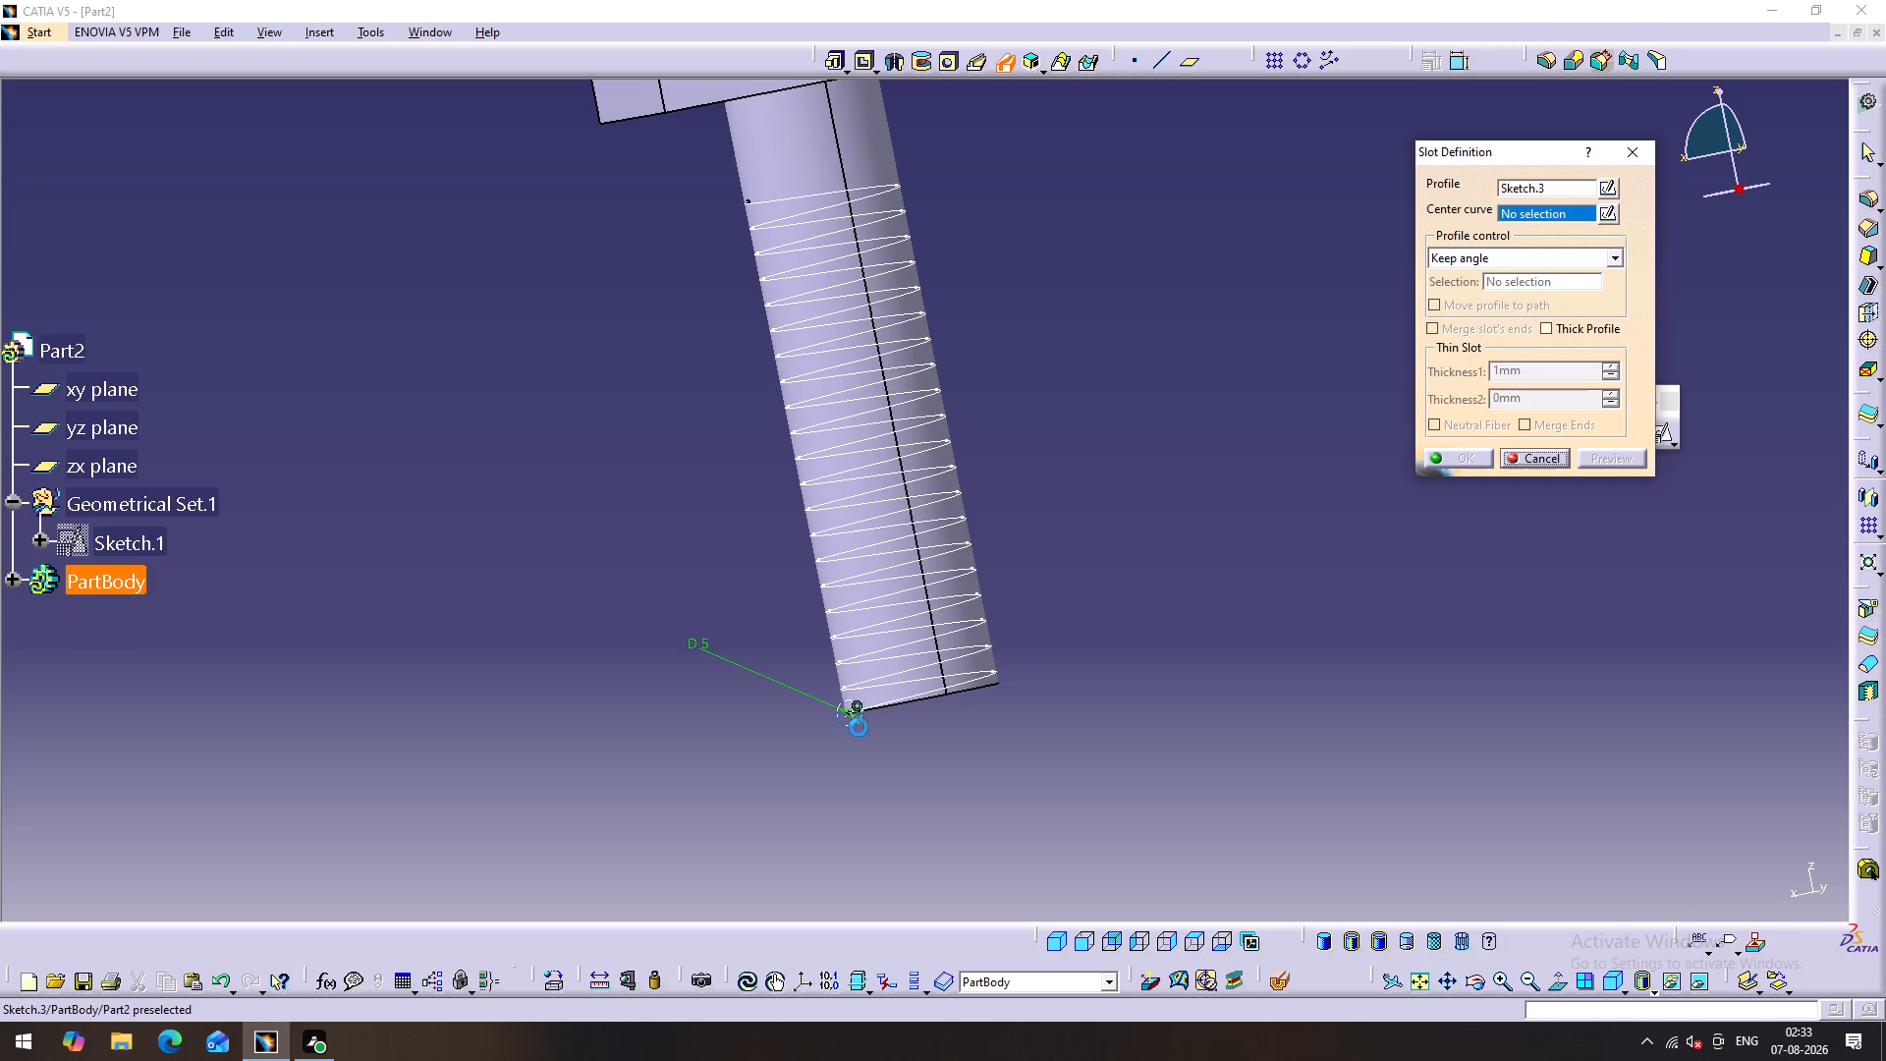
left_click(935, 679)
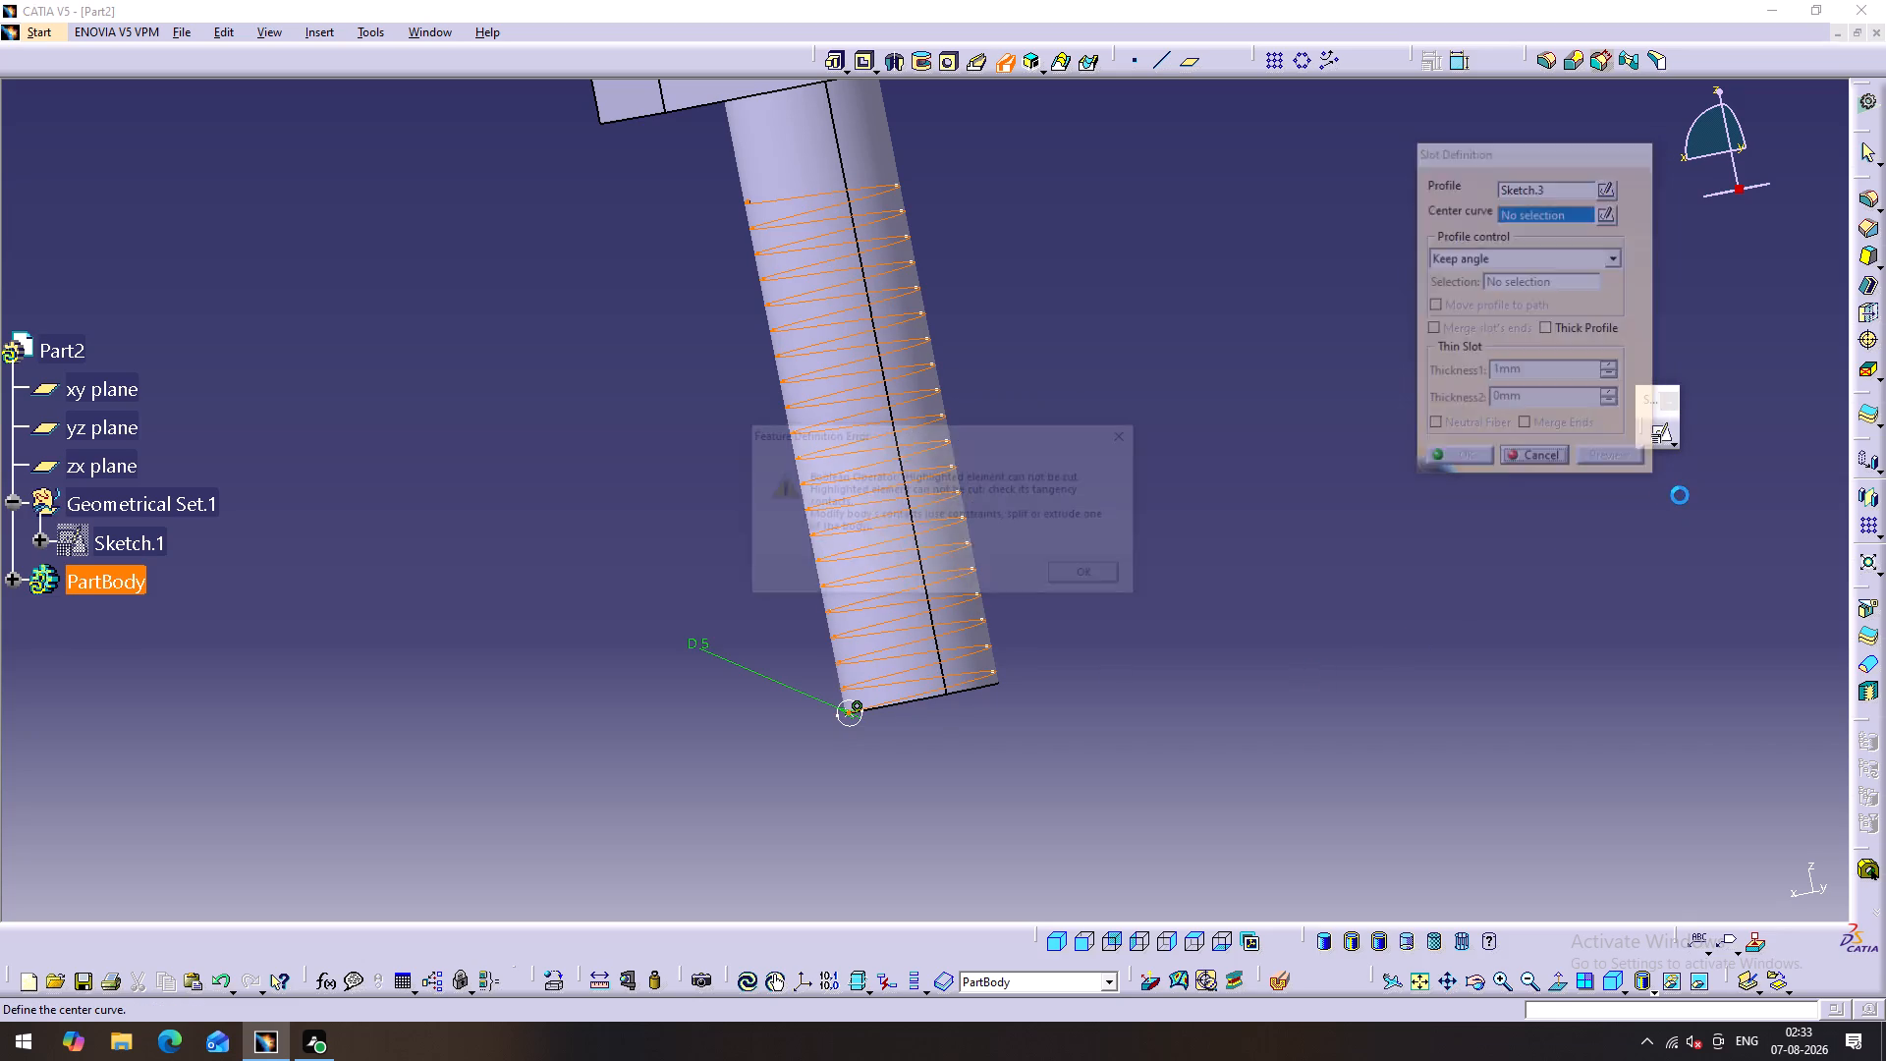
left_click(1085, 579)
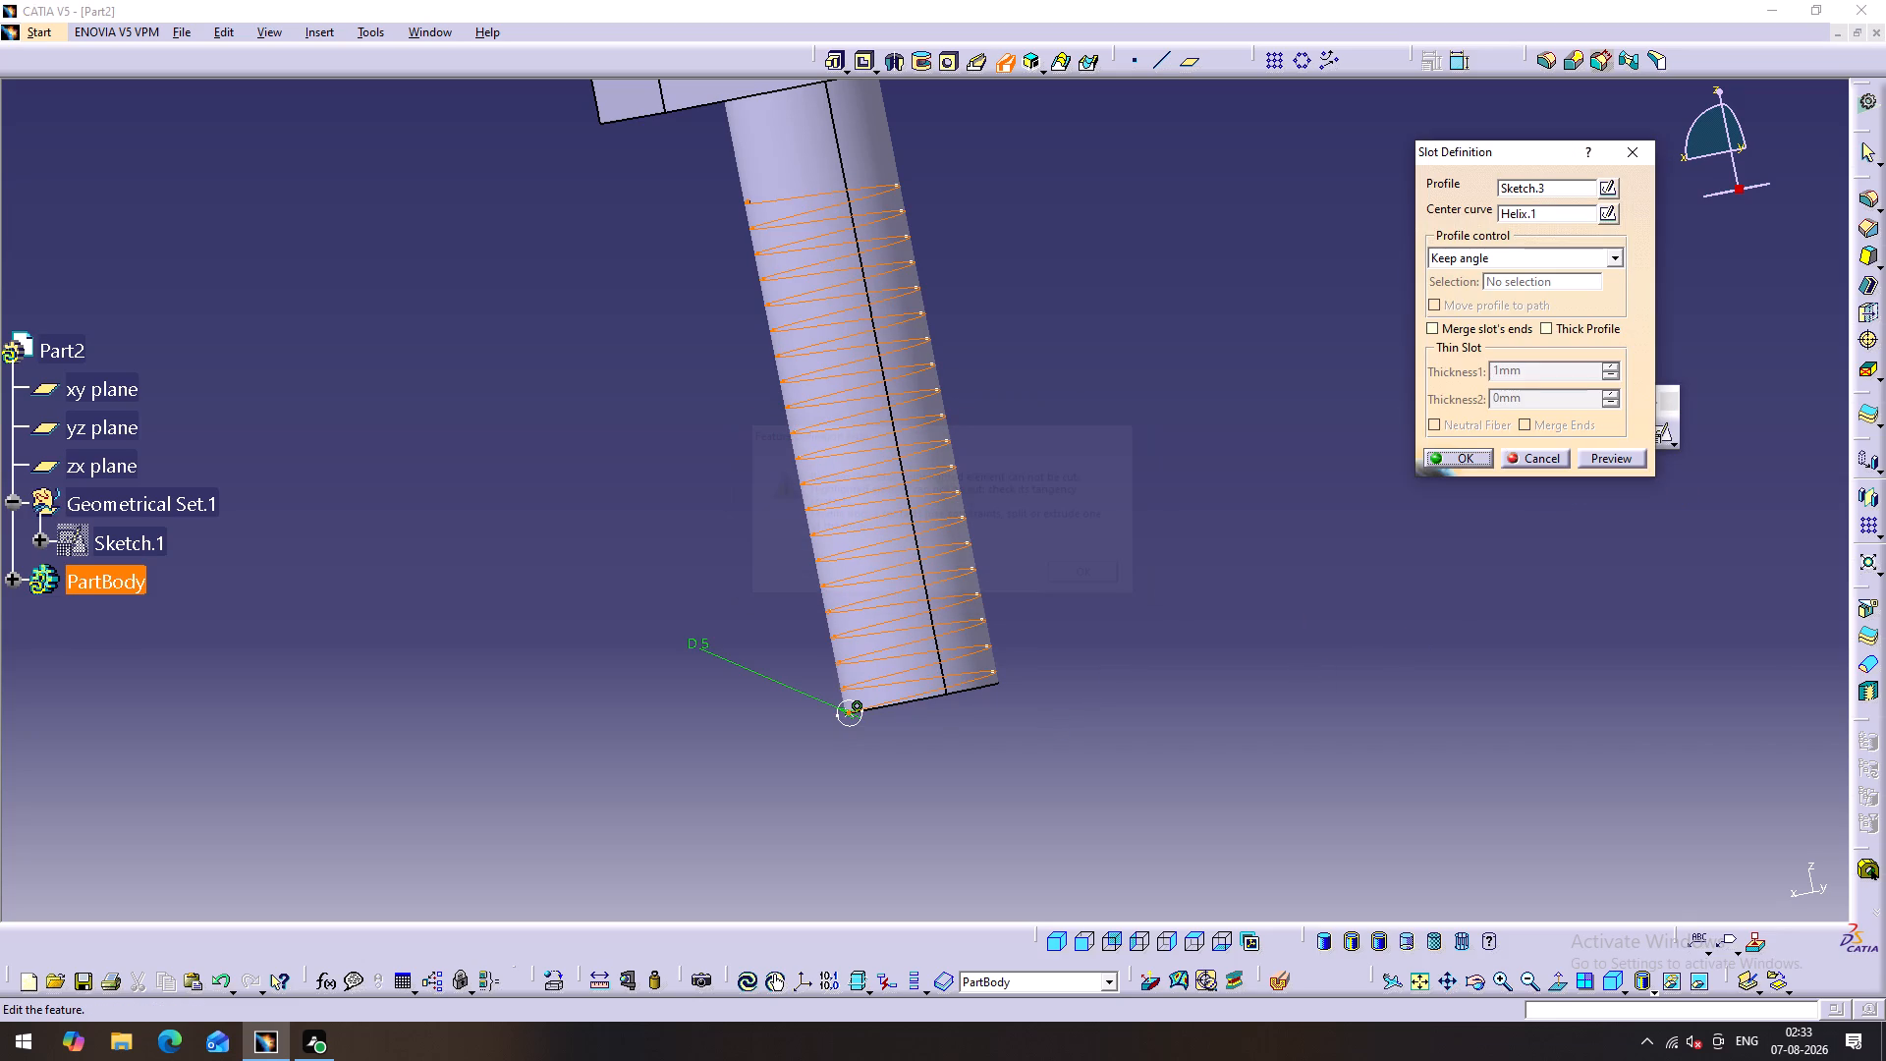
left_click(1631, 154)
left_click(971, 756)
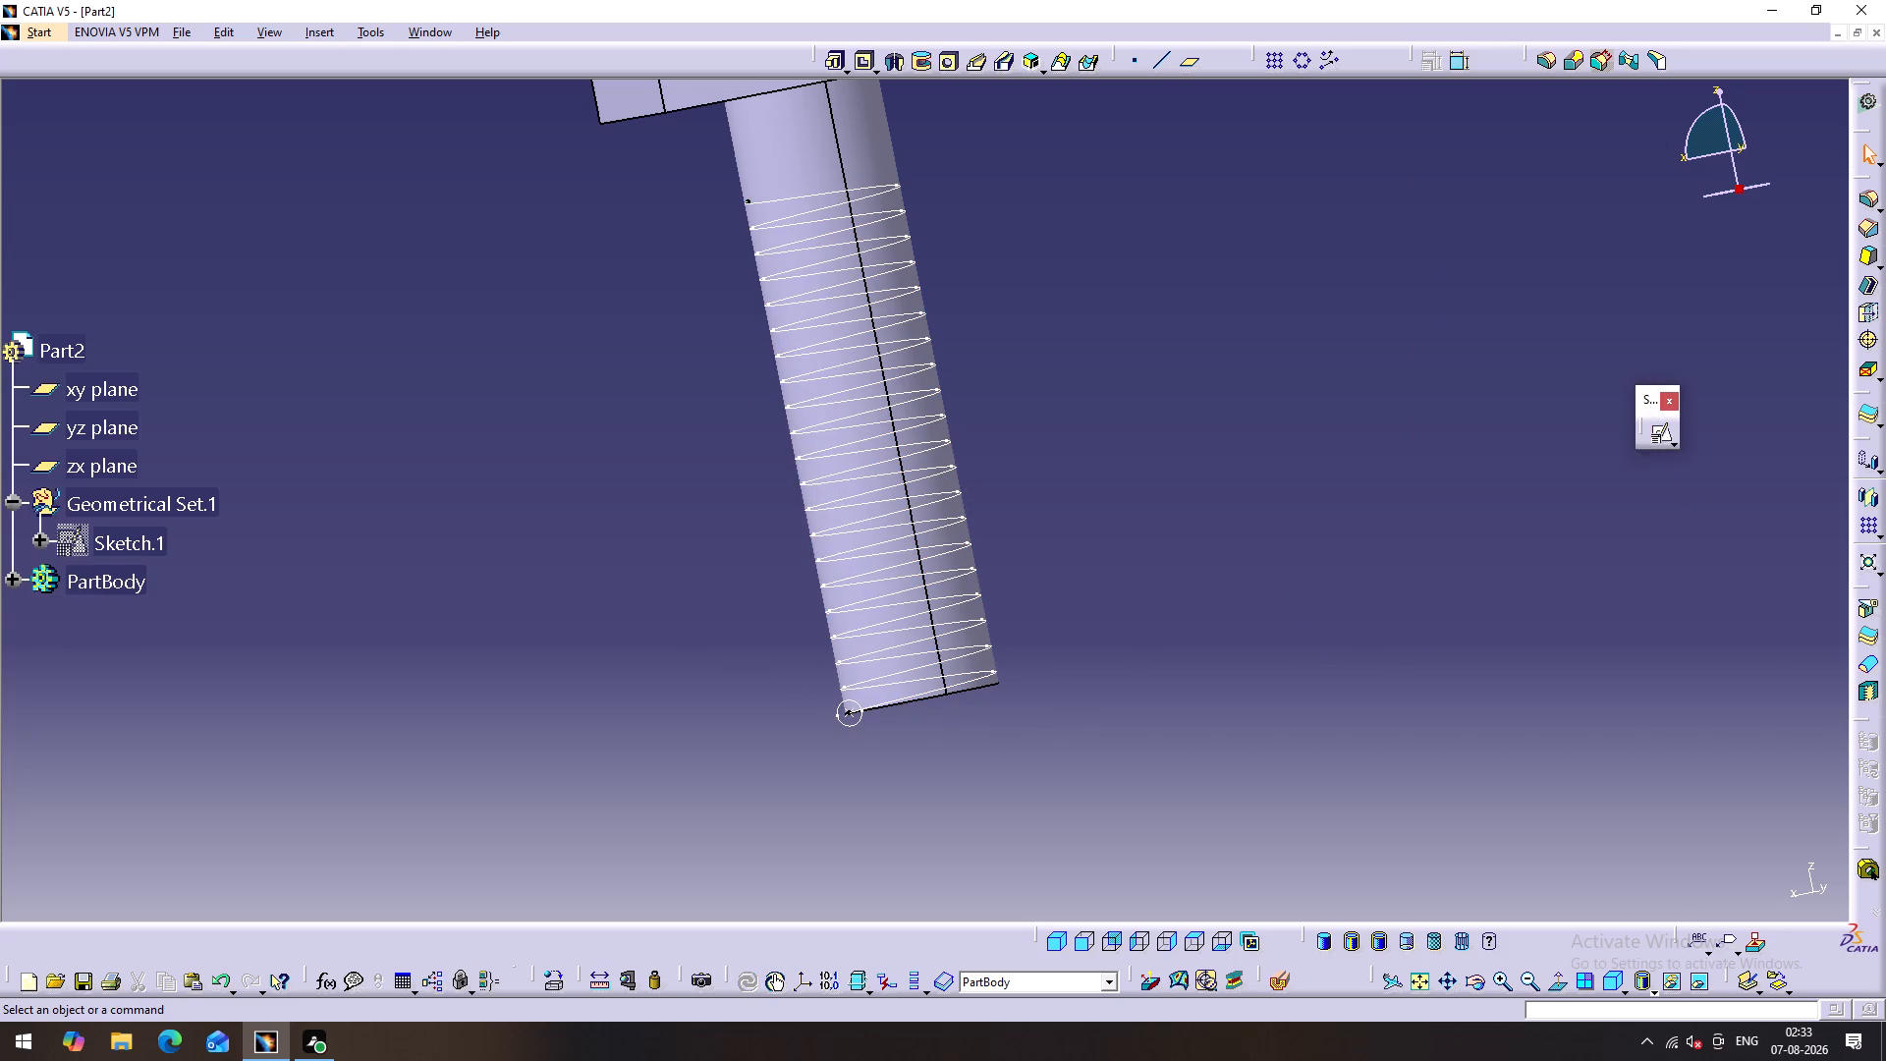
Reopen the circle sketch at the shank's lower end, set the circle's diameter to 3 mm and exit the sketch.
double_click(856, 726)
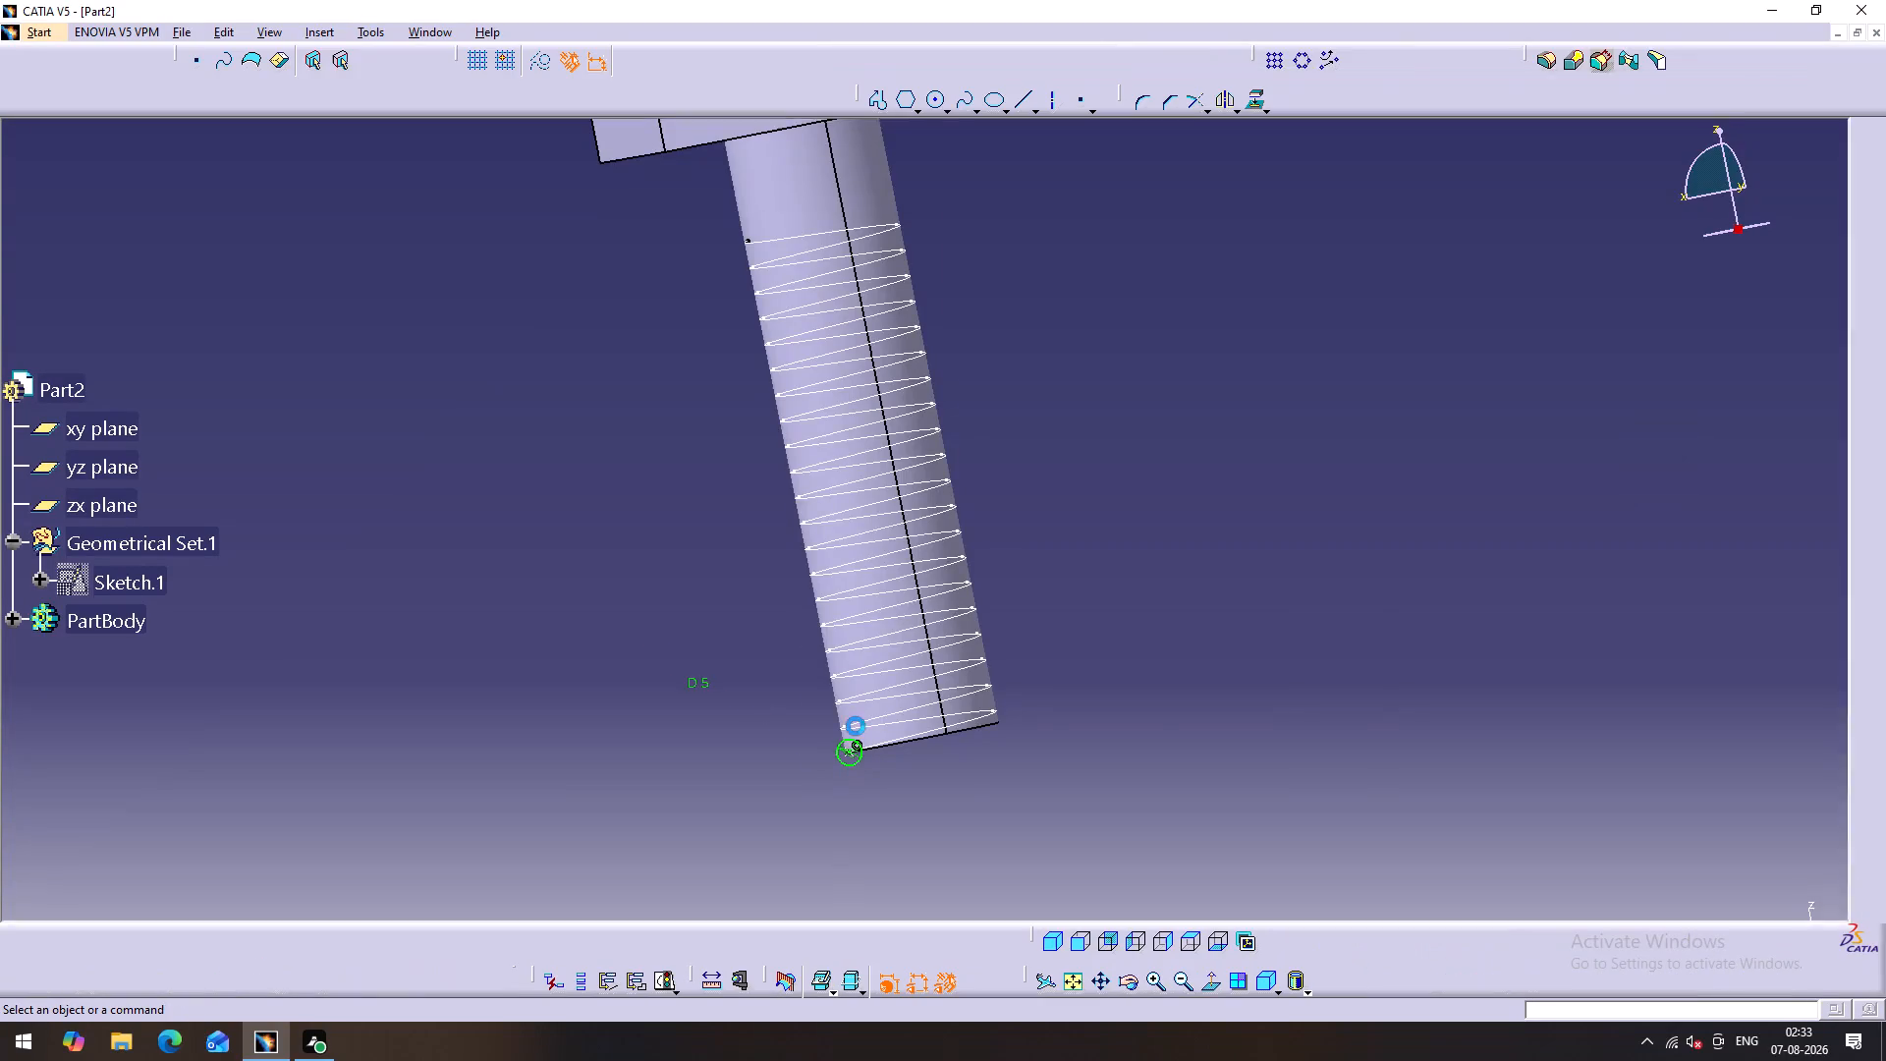
double_click(675, 616)
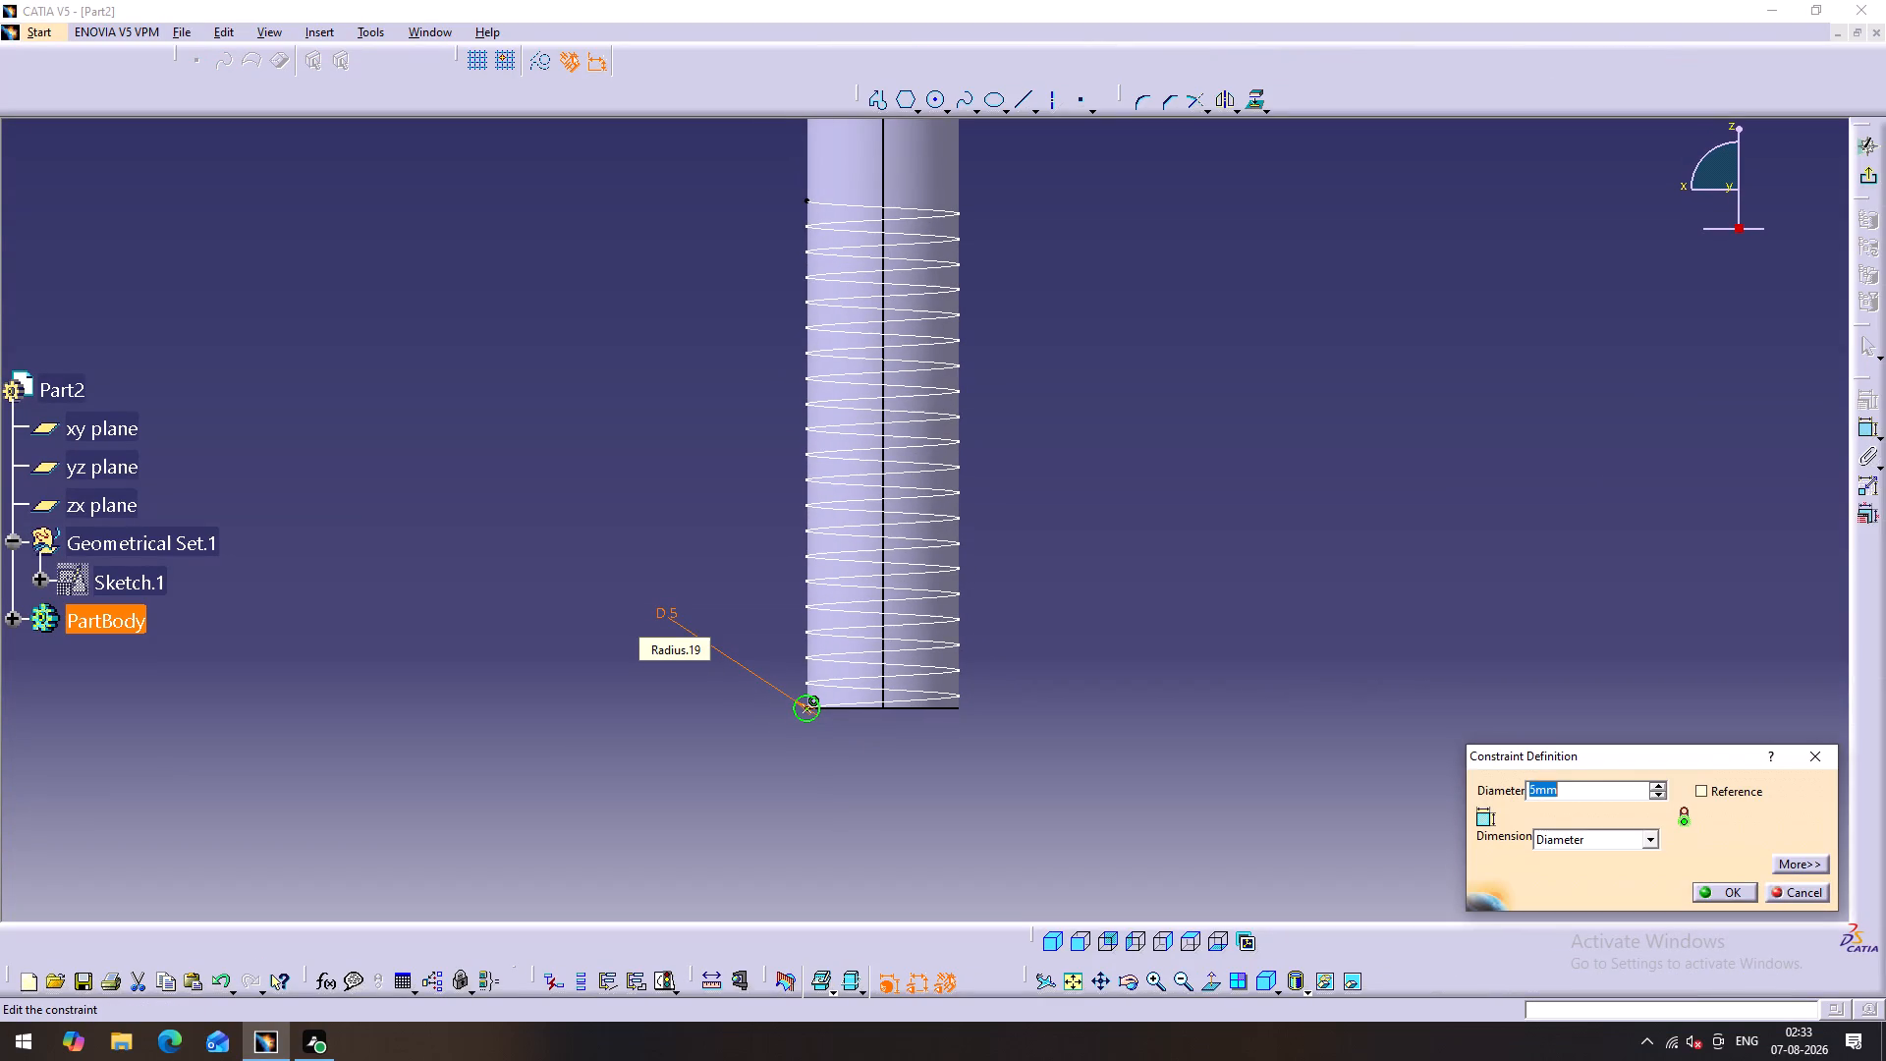
key("3")
key("Return")
left_click(1330, 577)
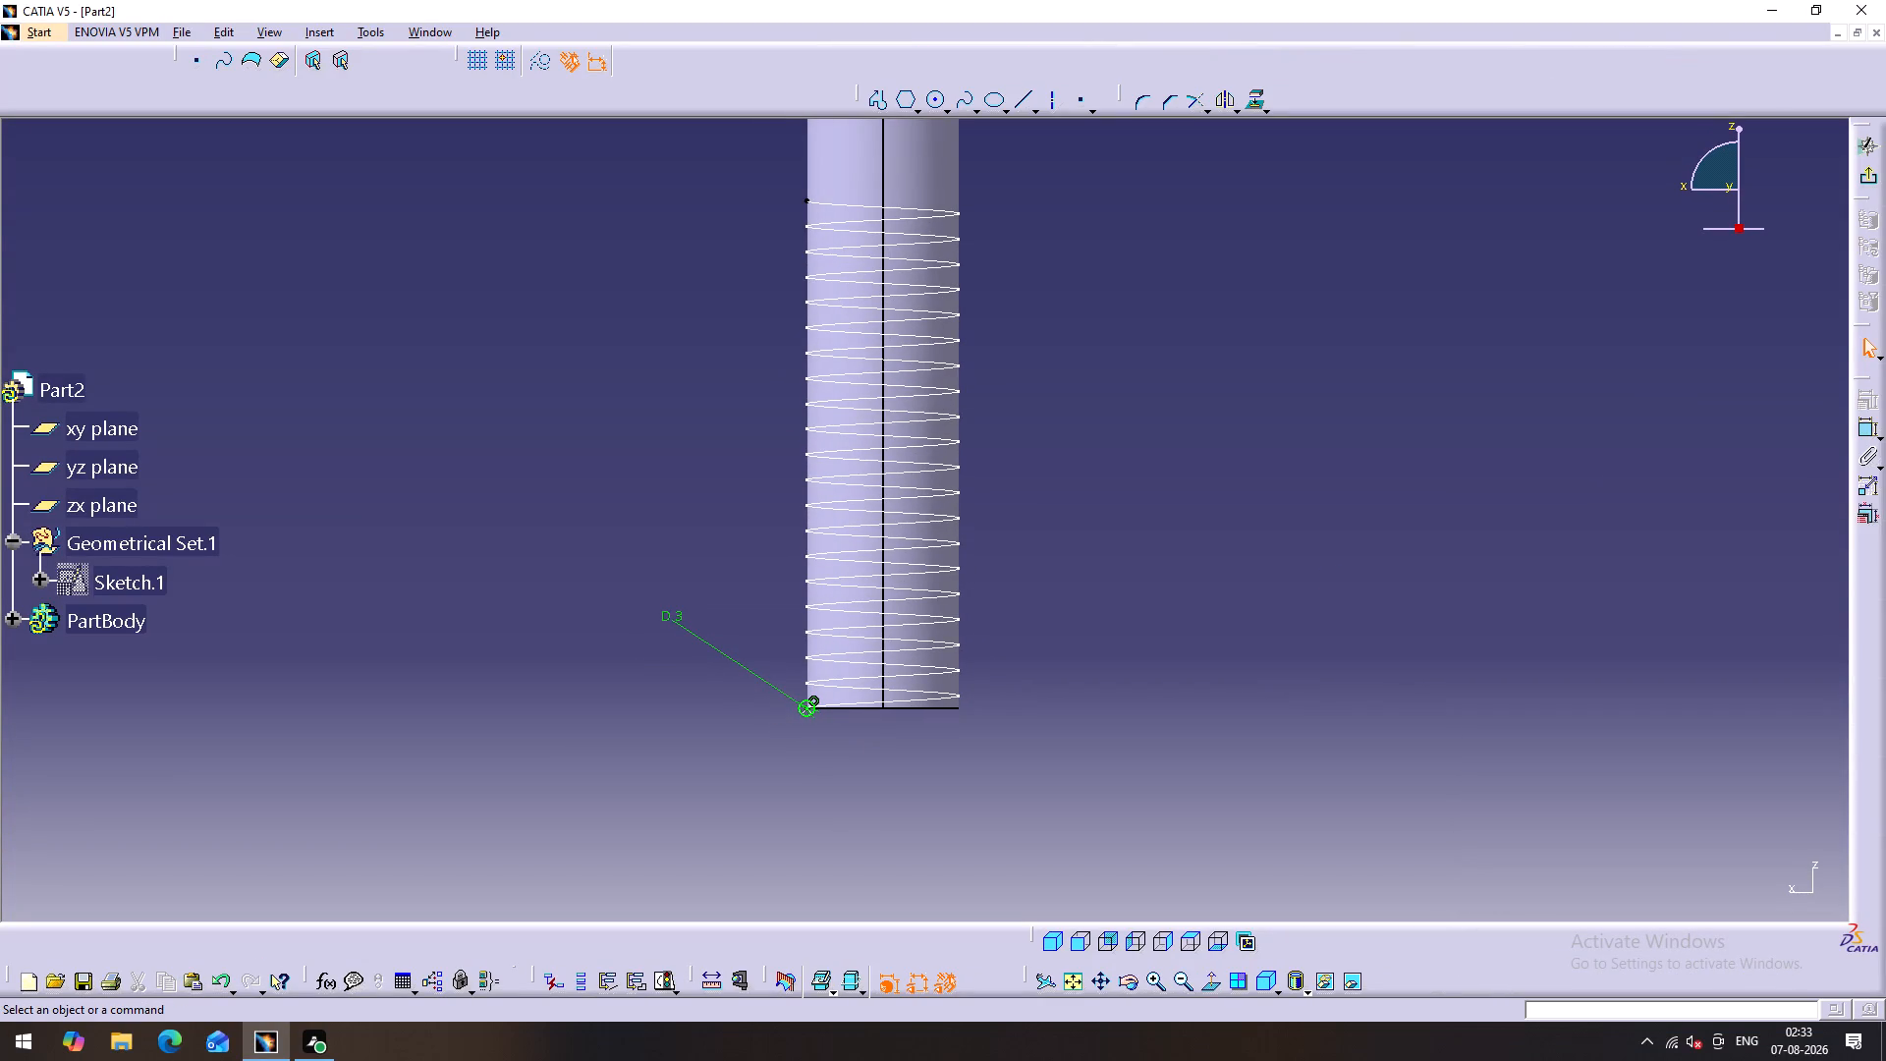
left_click(1253, 398)
left_click(1861, 183)
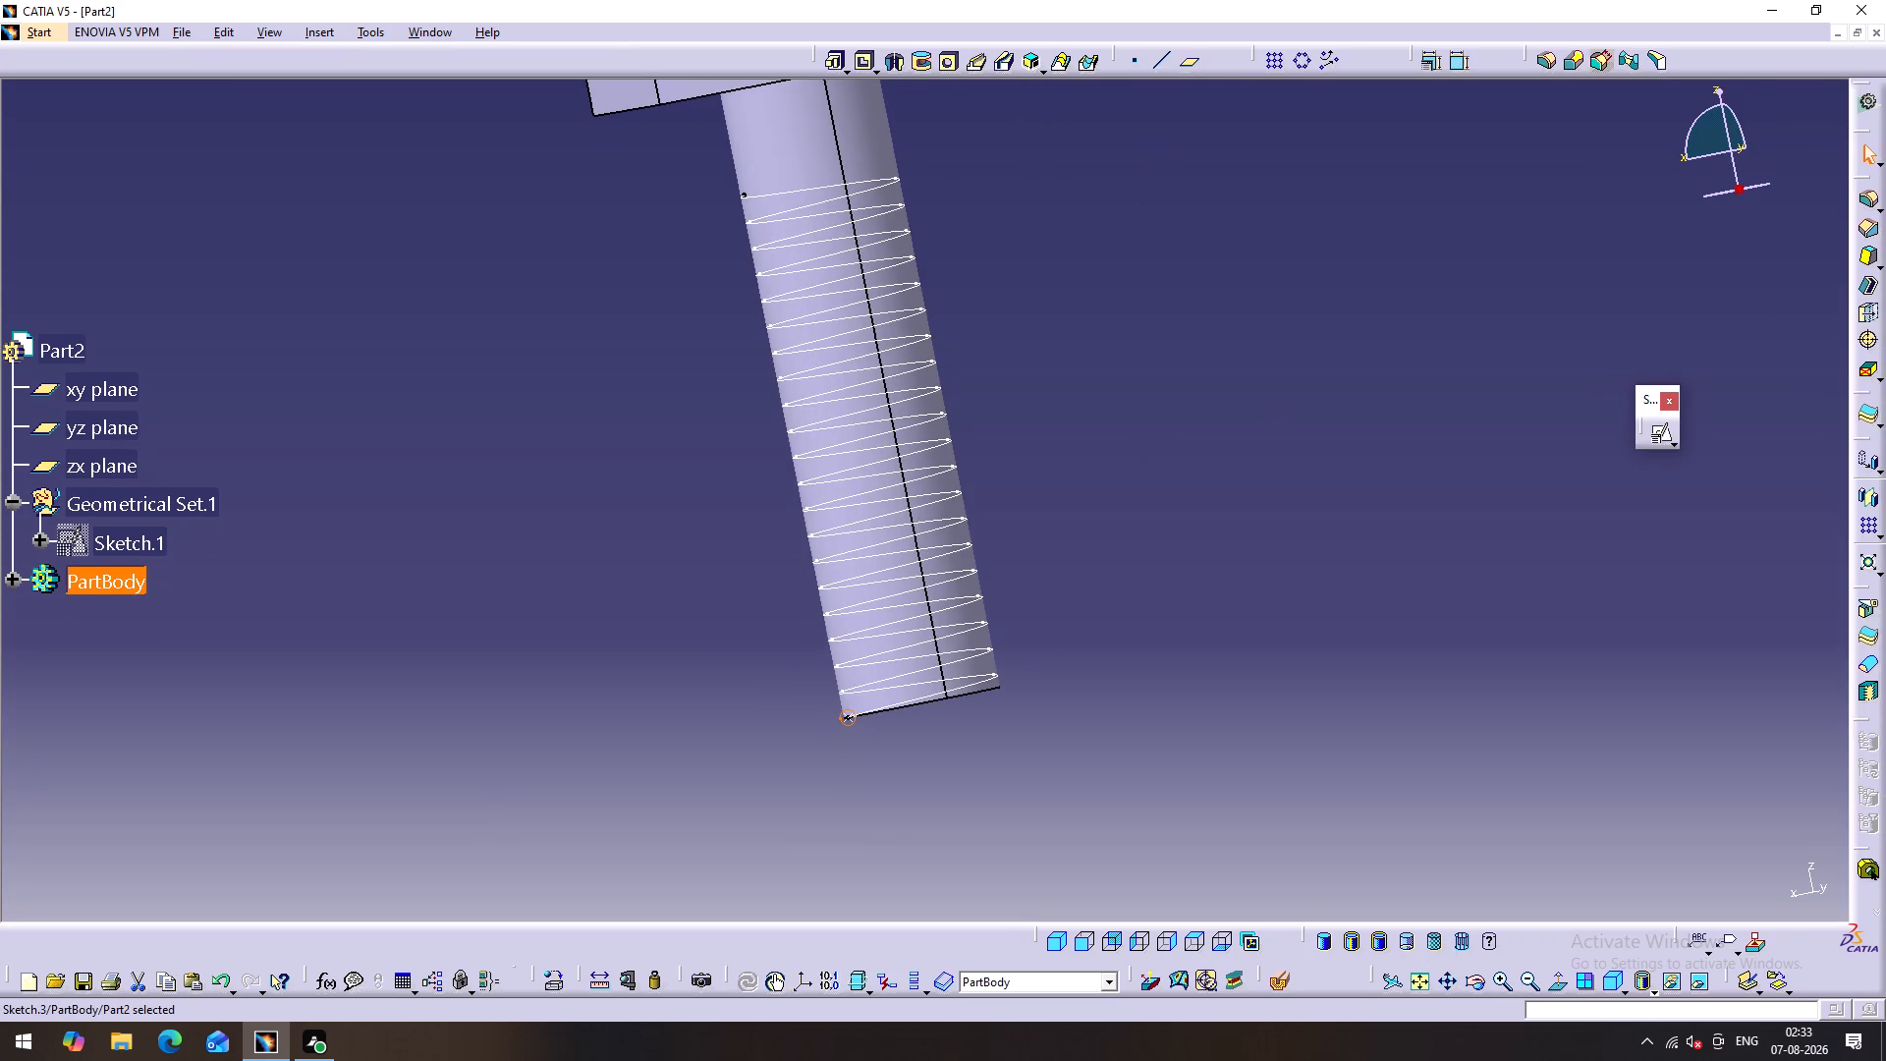
Cut a slot in the shank using the 3 mm circle sketch as profile and the helix as center curve.
left_click(1007, 65)
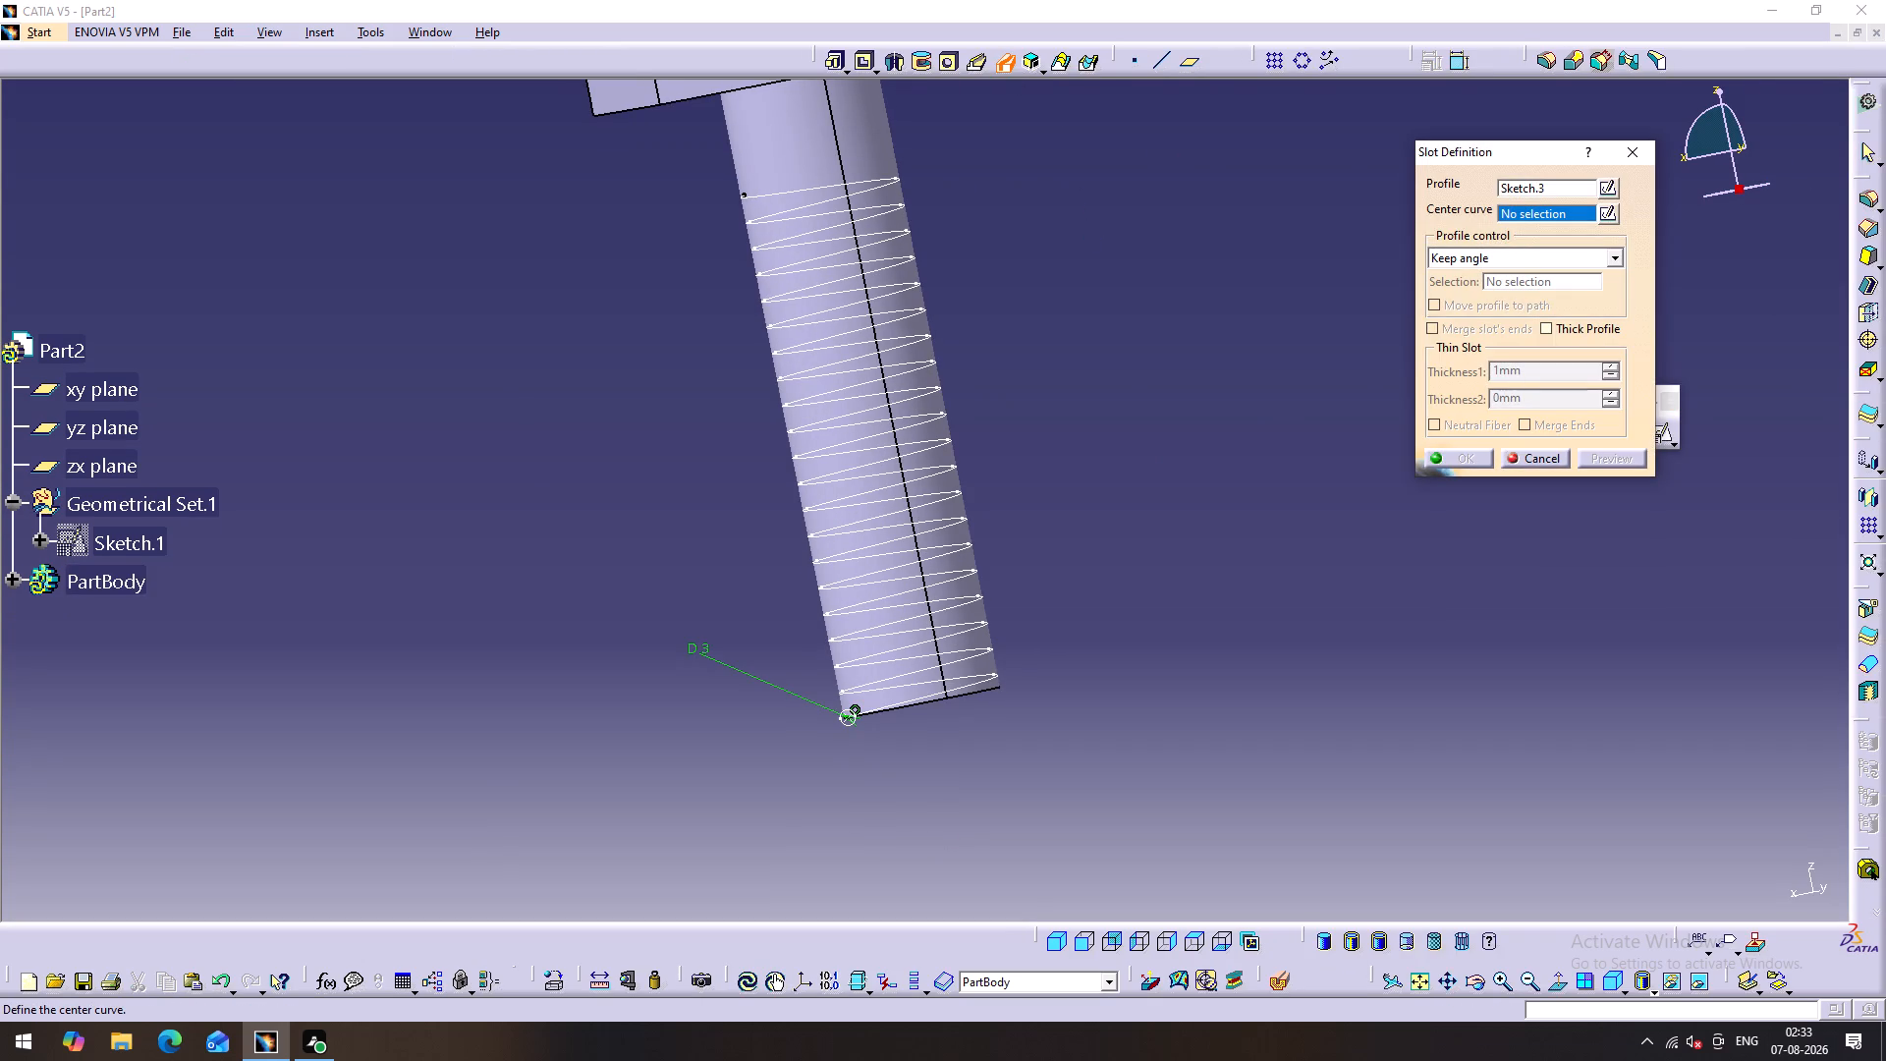
left_click(849, 726)
left_click(1049, 562)
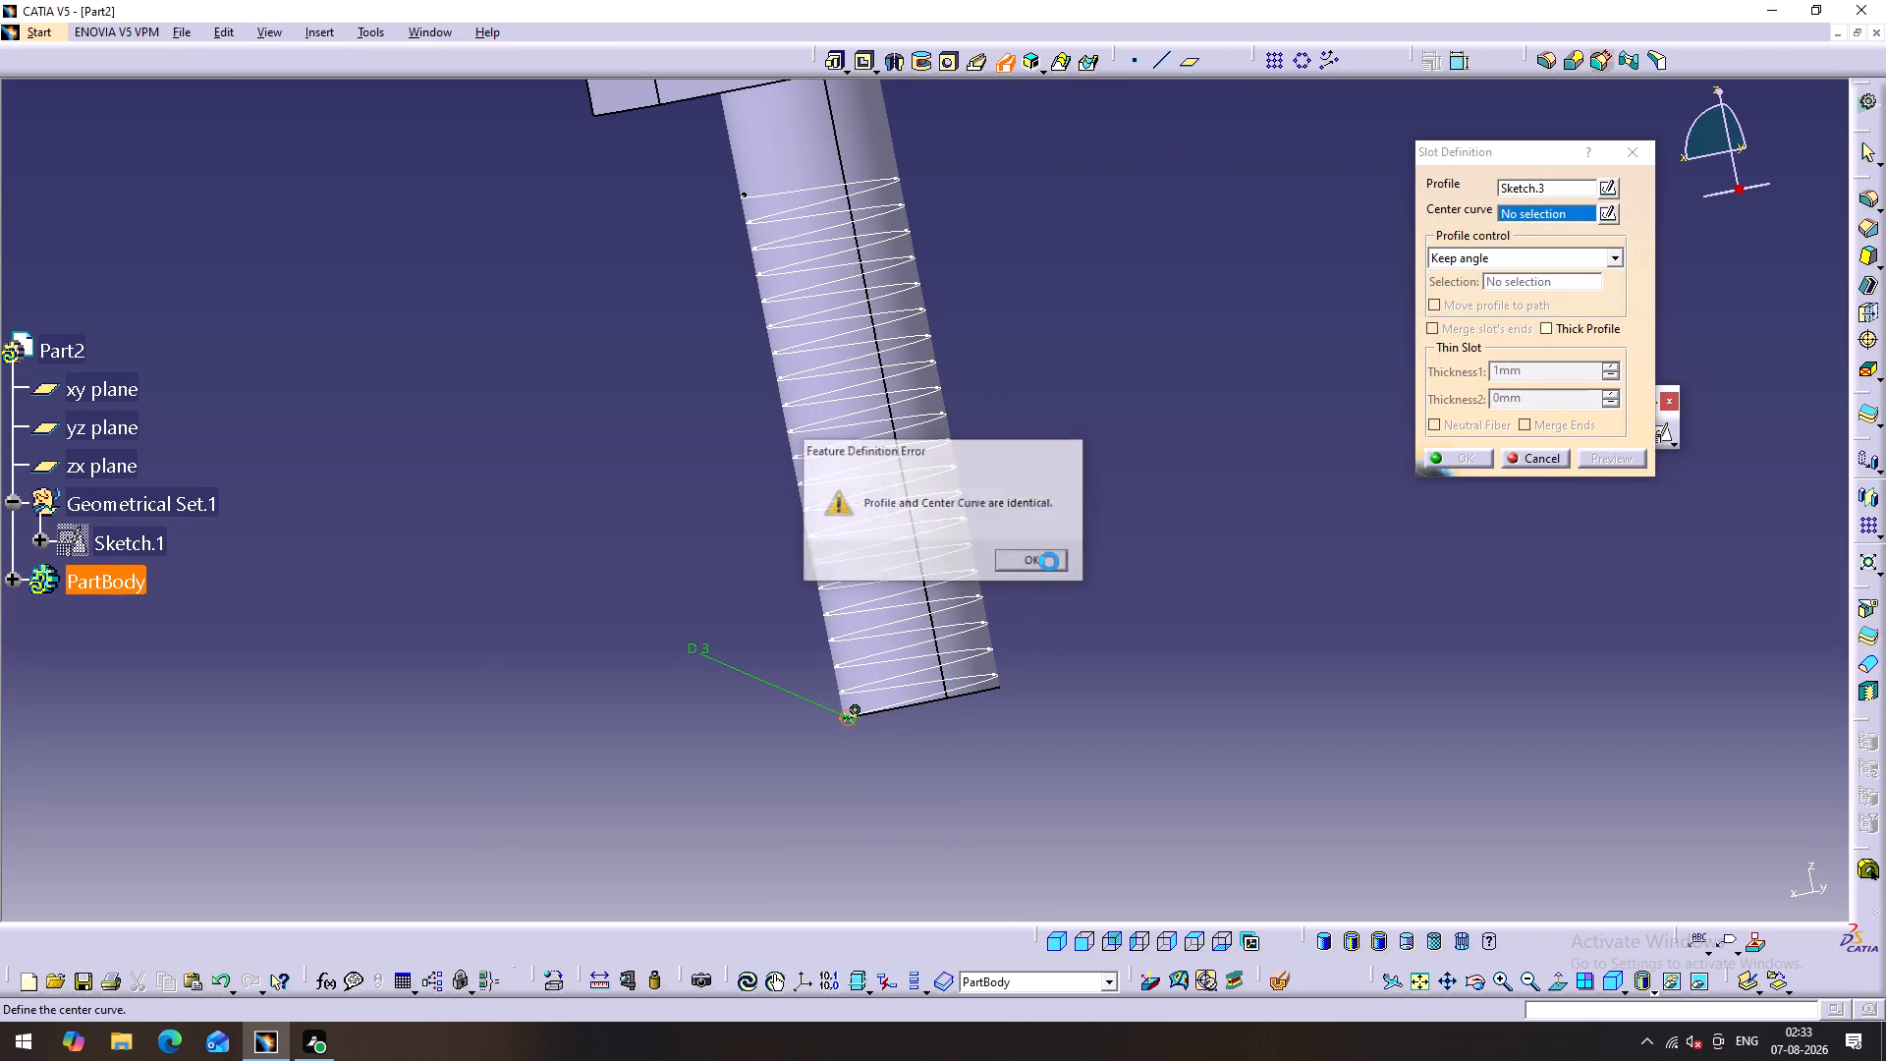
left_click(970, 685)
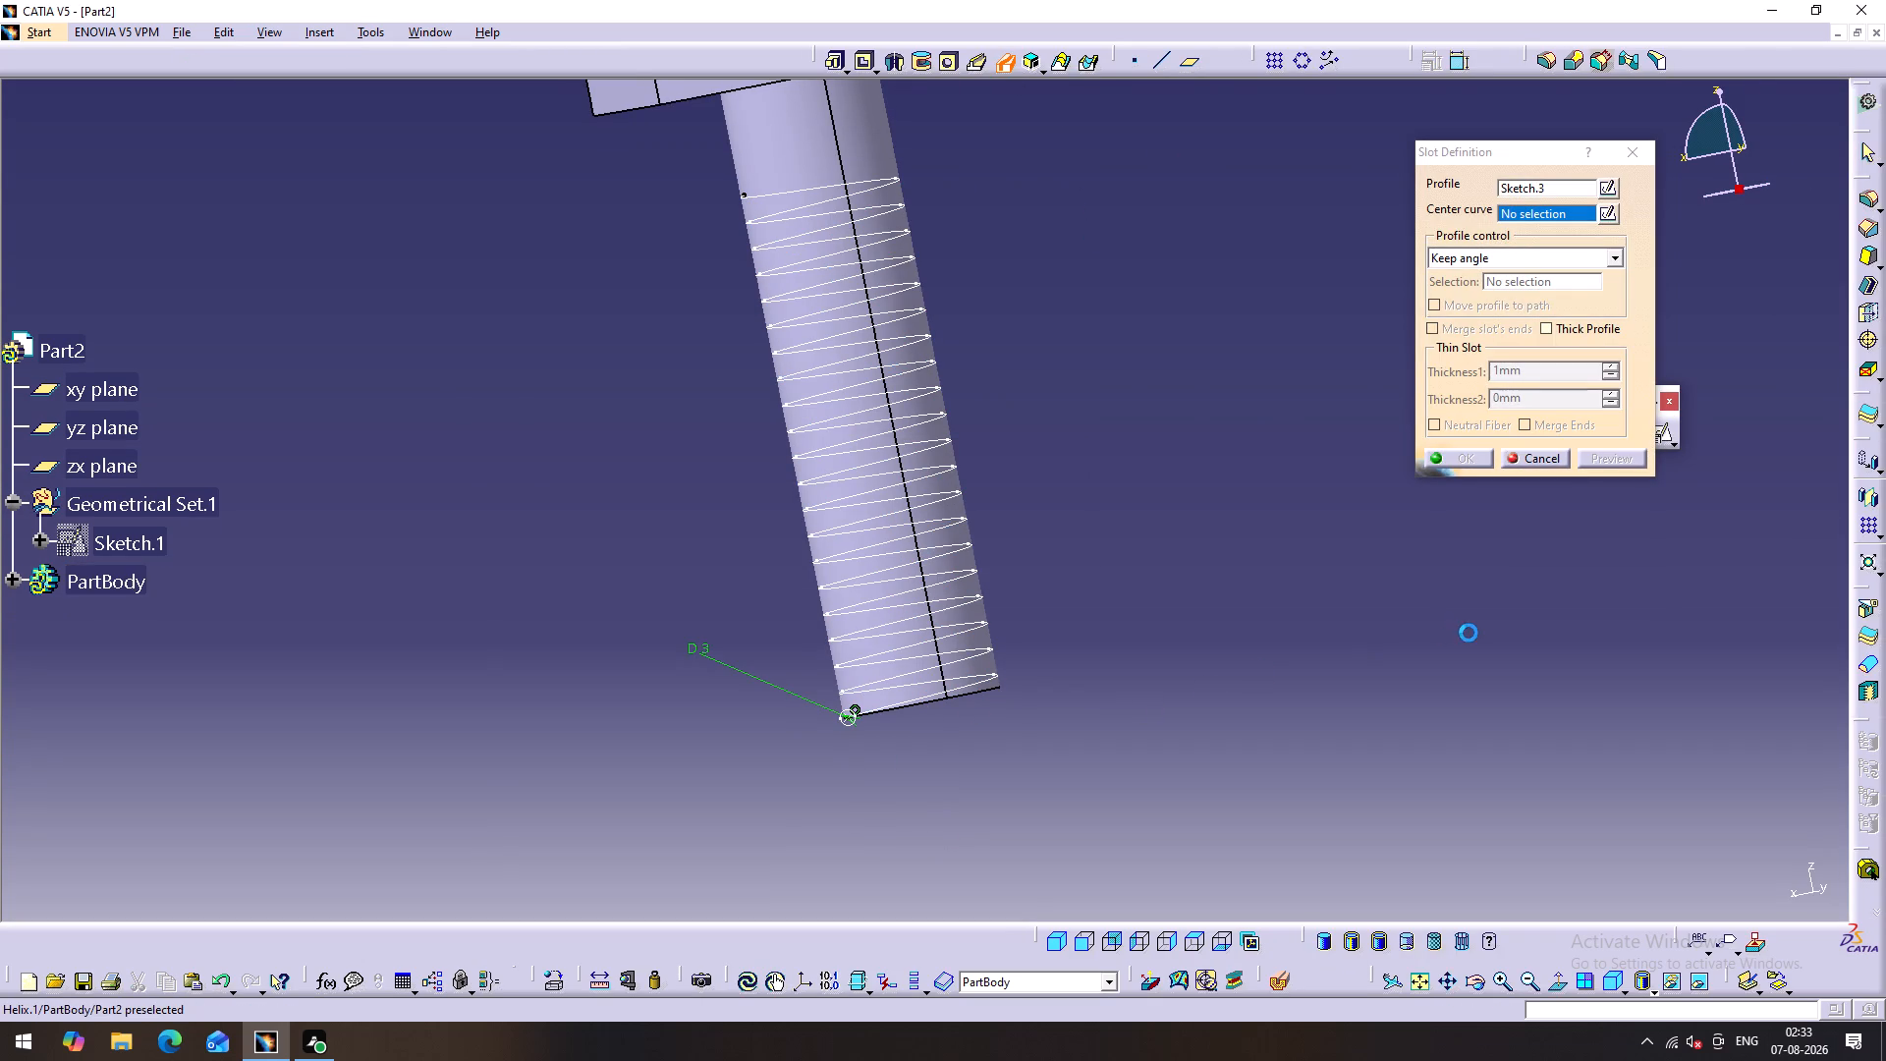
left_click(1620, 465)
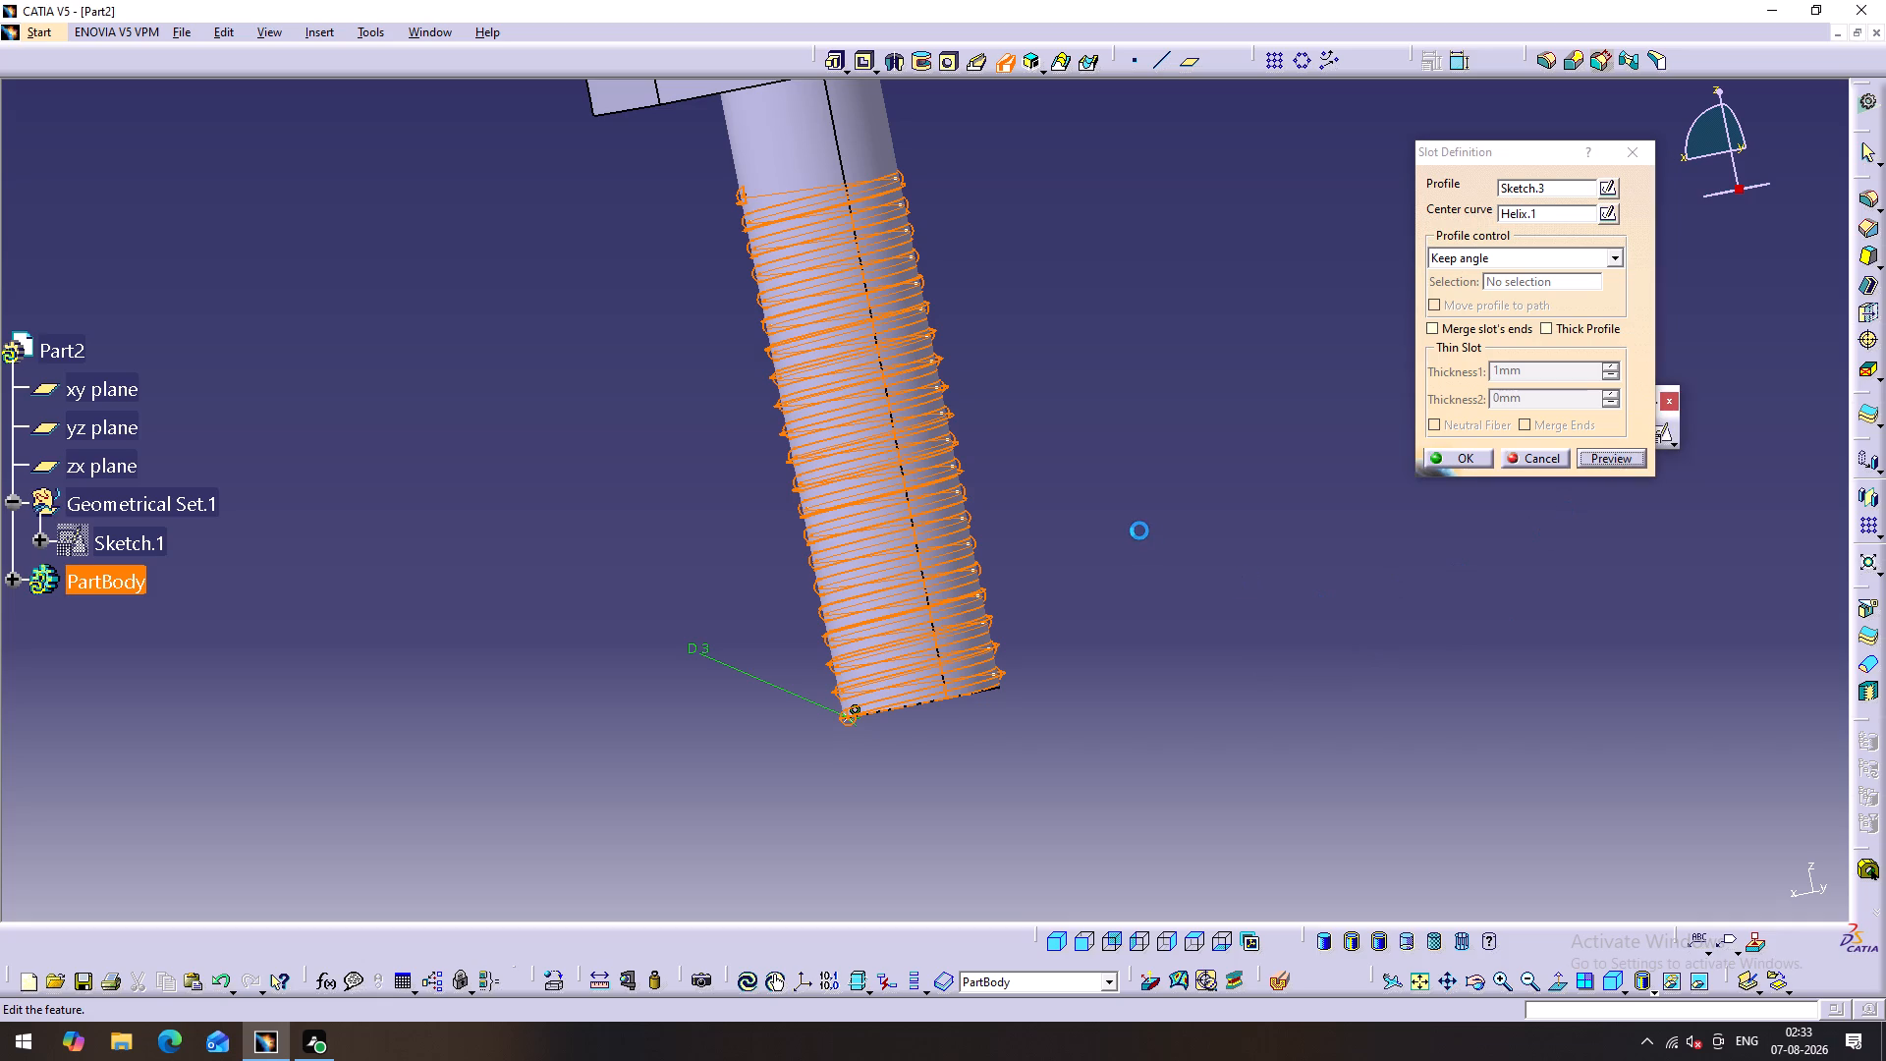
left_click(1227, 533)
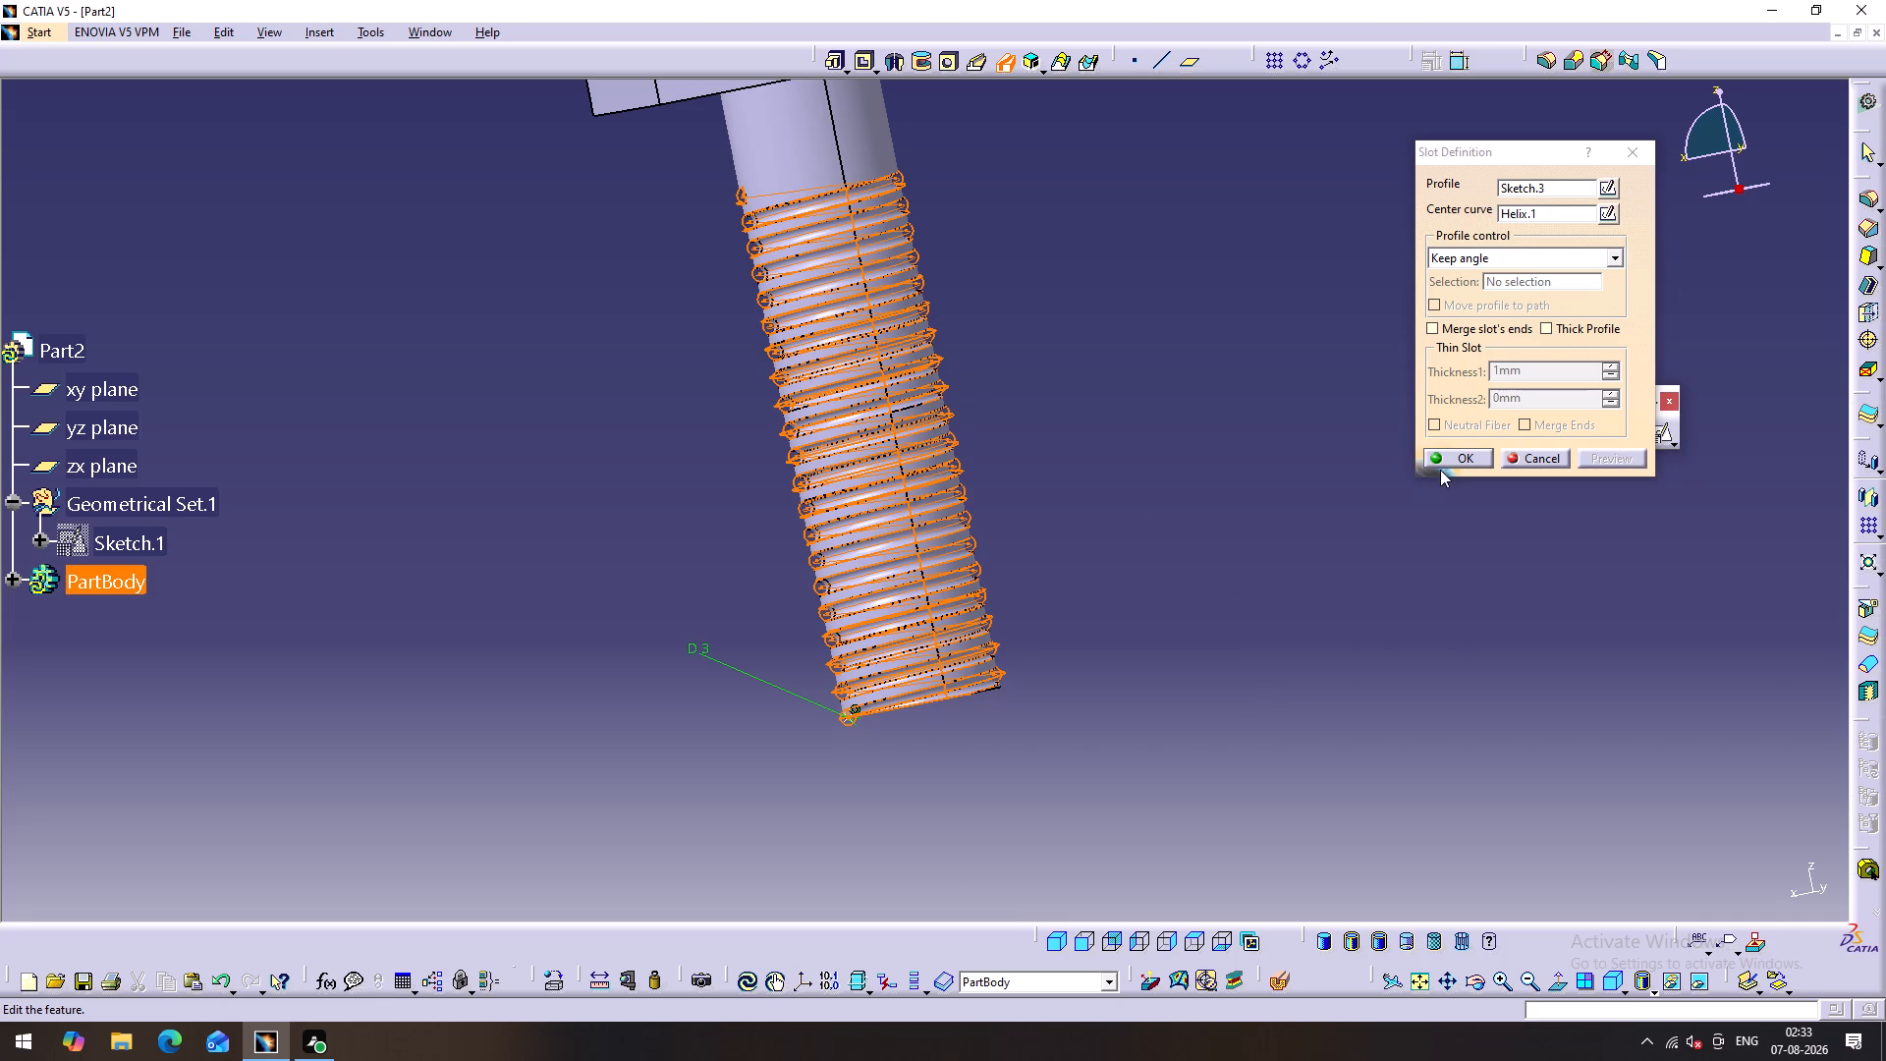
left_click(1456, 459)
left_click(588, 507)
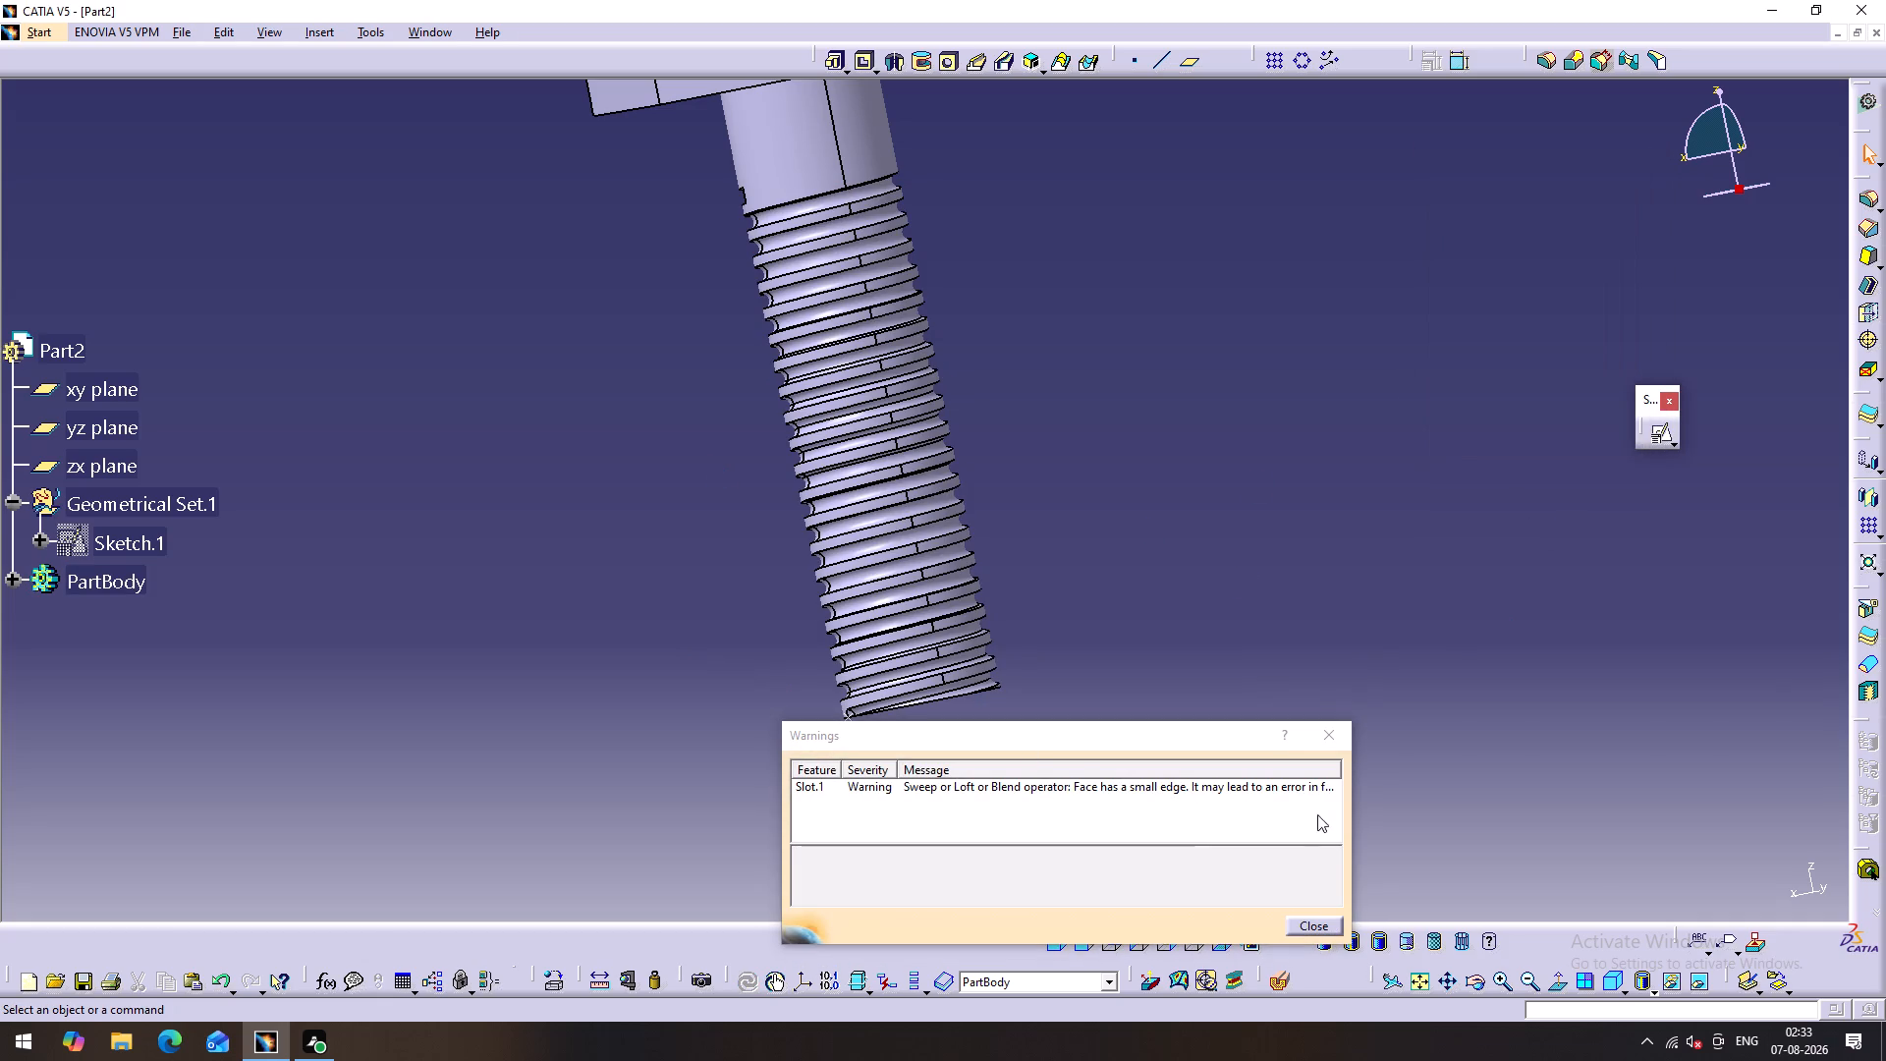
left_click(1311, 923)
Examine the thread cut along the bolt shank from several sides, including the shank's end face.
middle_click_drag(491, 626, 519, 549)
right_click_drag(491, 626, 519, 549)
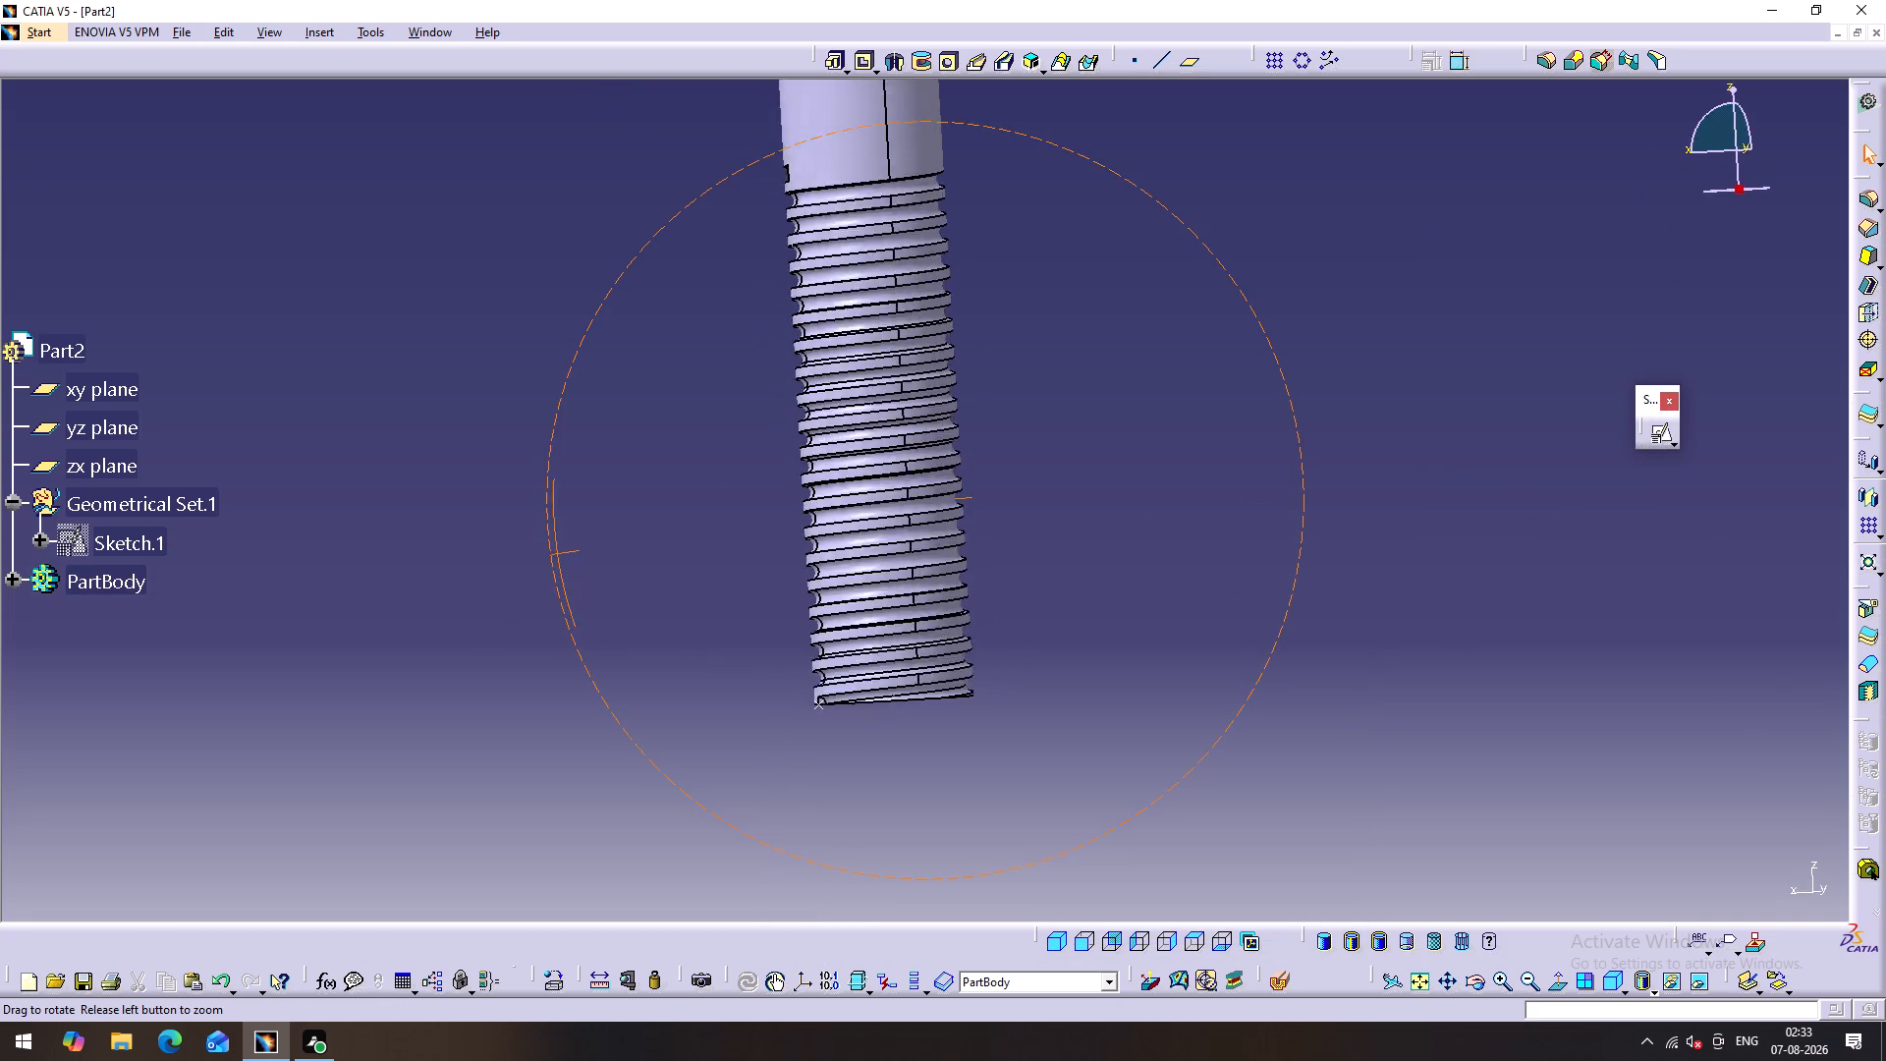
middle_click_drag(519, 549, 522, 502)
right_click_drag(519, 549, 522, 502)
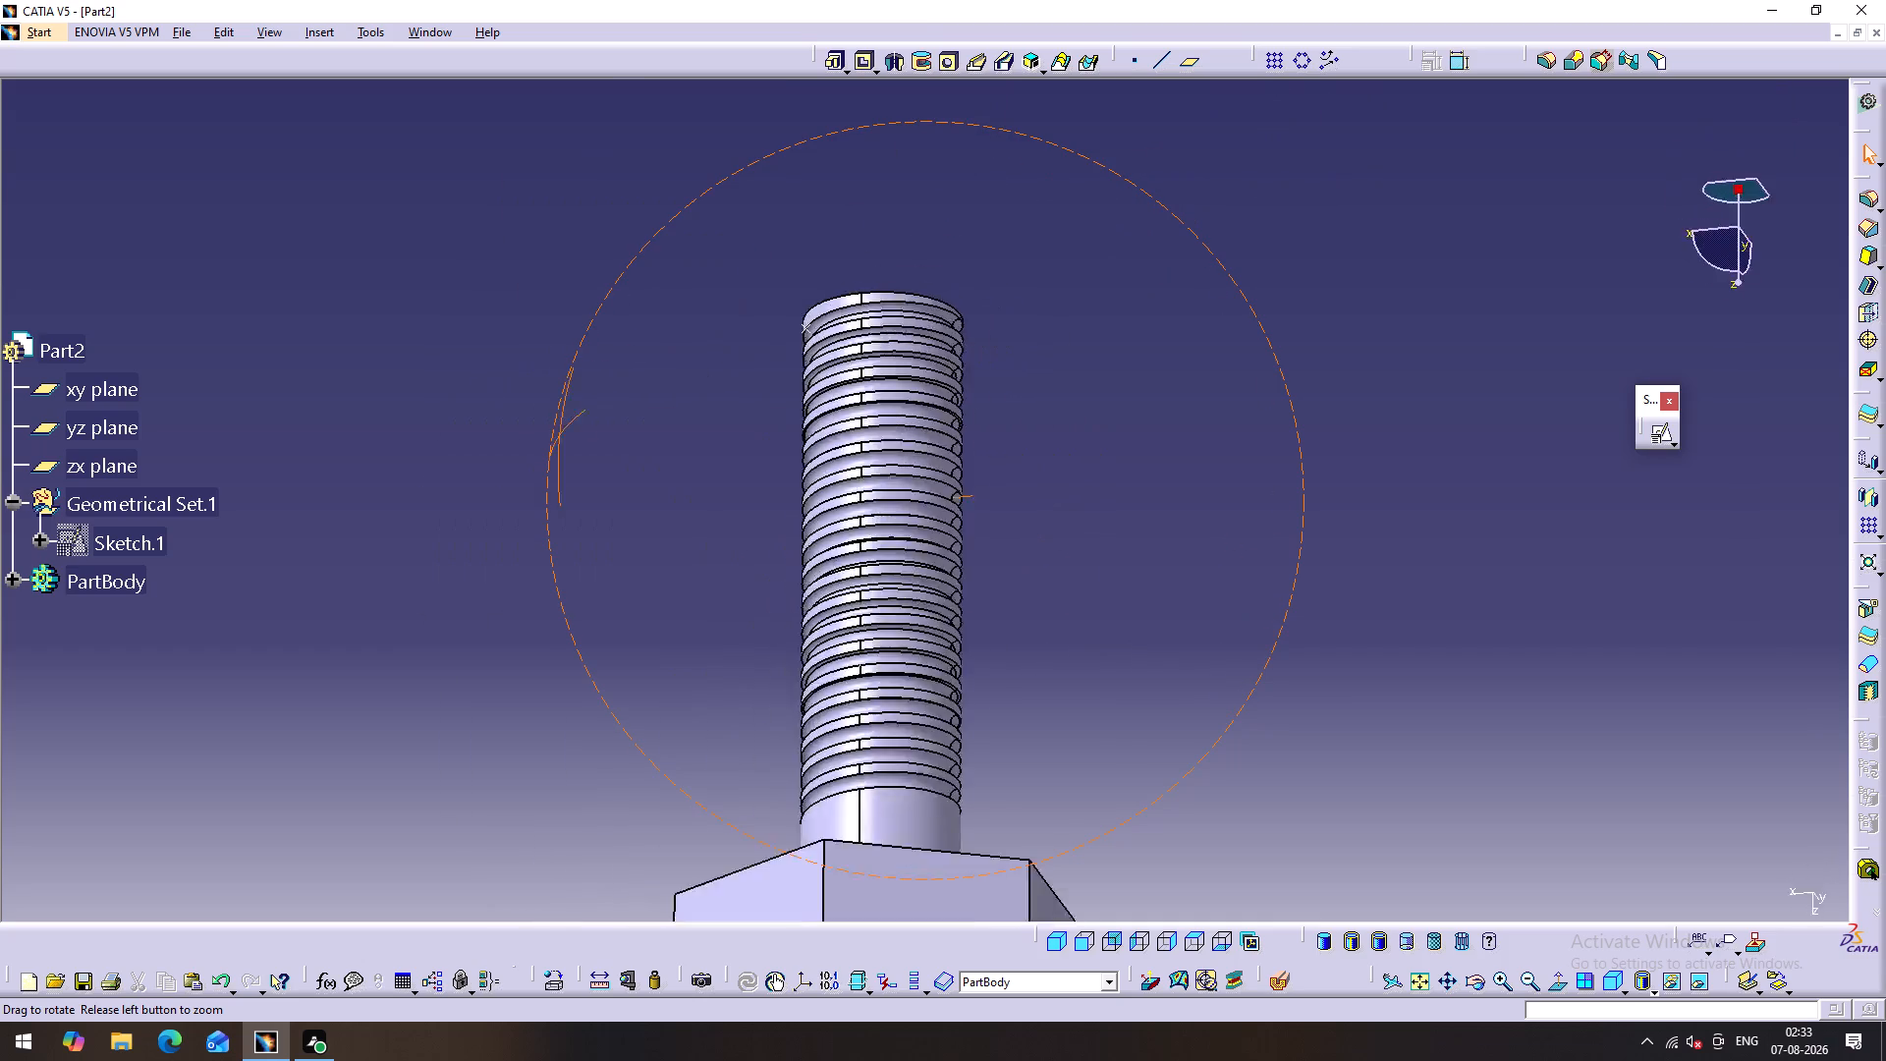
right_click_drag(522, 502, 73, 442)
middle_click_drag(522, 502, 73, 442)
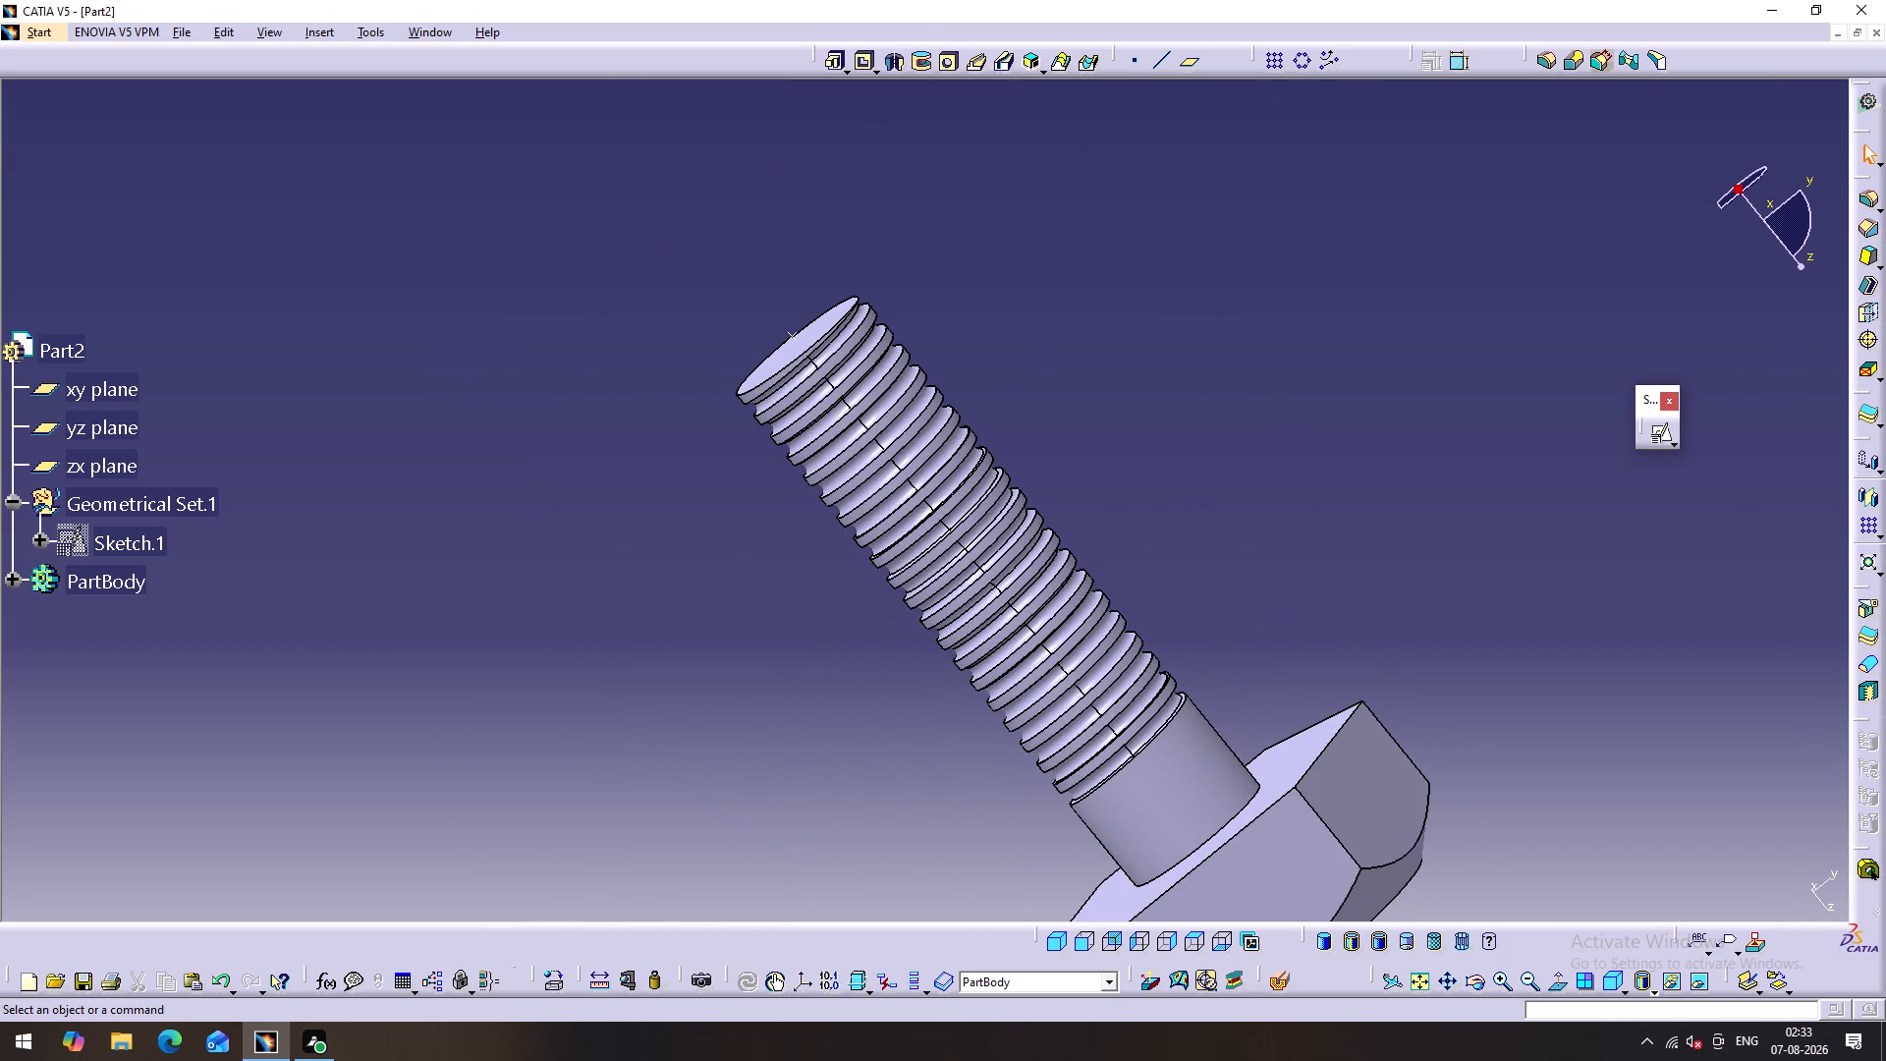
middle_click_drag(1718, 684, 506, 260)
right_click_drag(1722, 684, 506, 260)
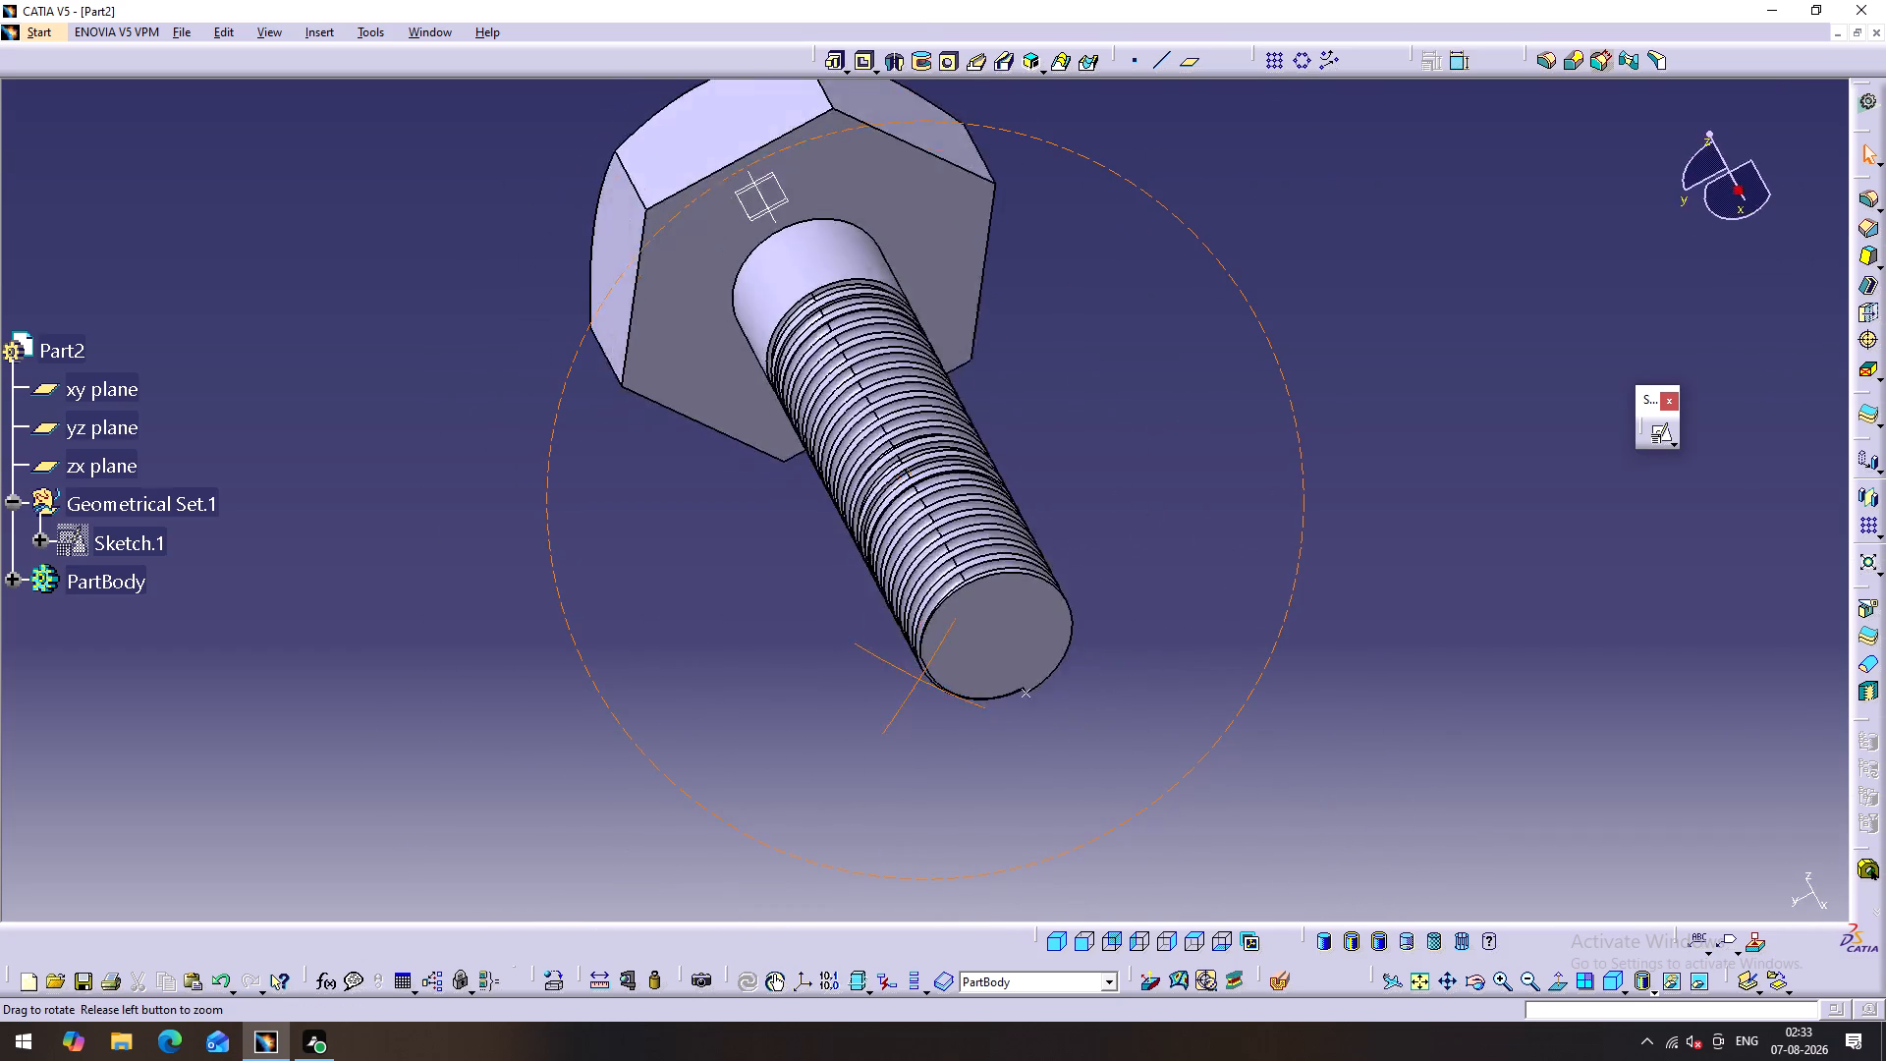
right_click_drag(506, 260, 19, 121)
middle_click_drag(506, 260, 19, 121)
middle_click_drag(708, 688, 850, 933)
right_click_drag(743, 793, 850, 933)
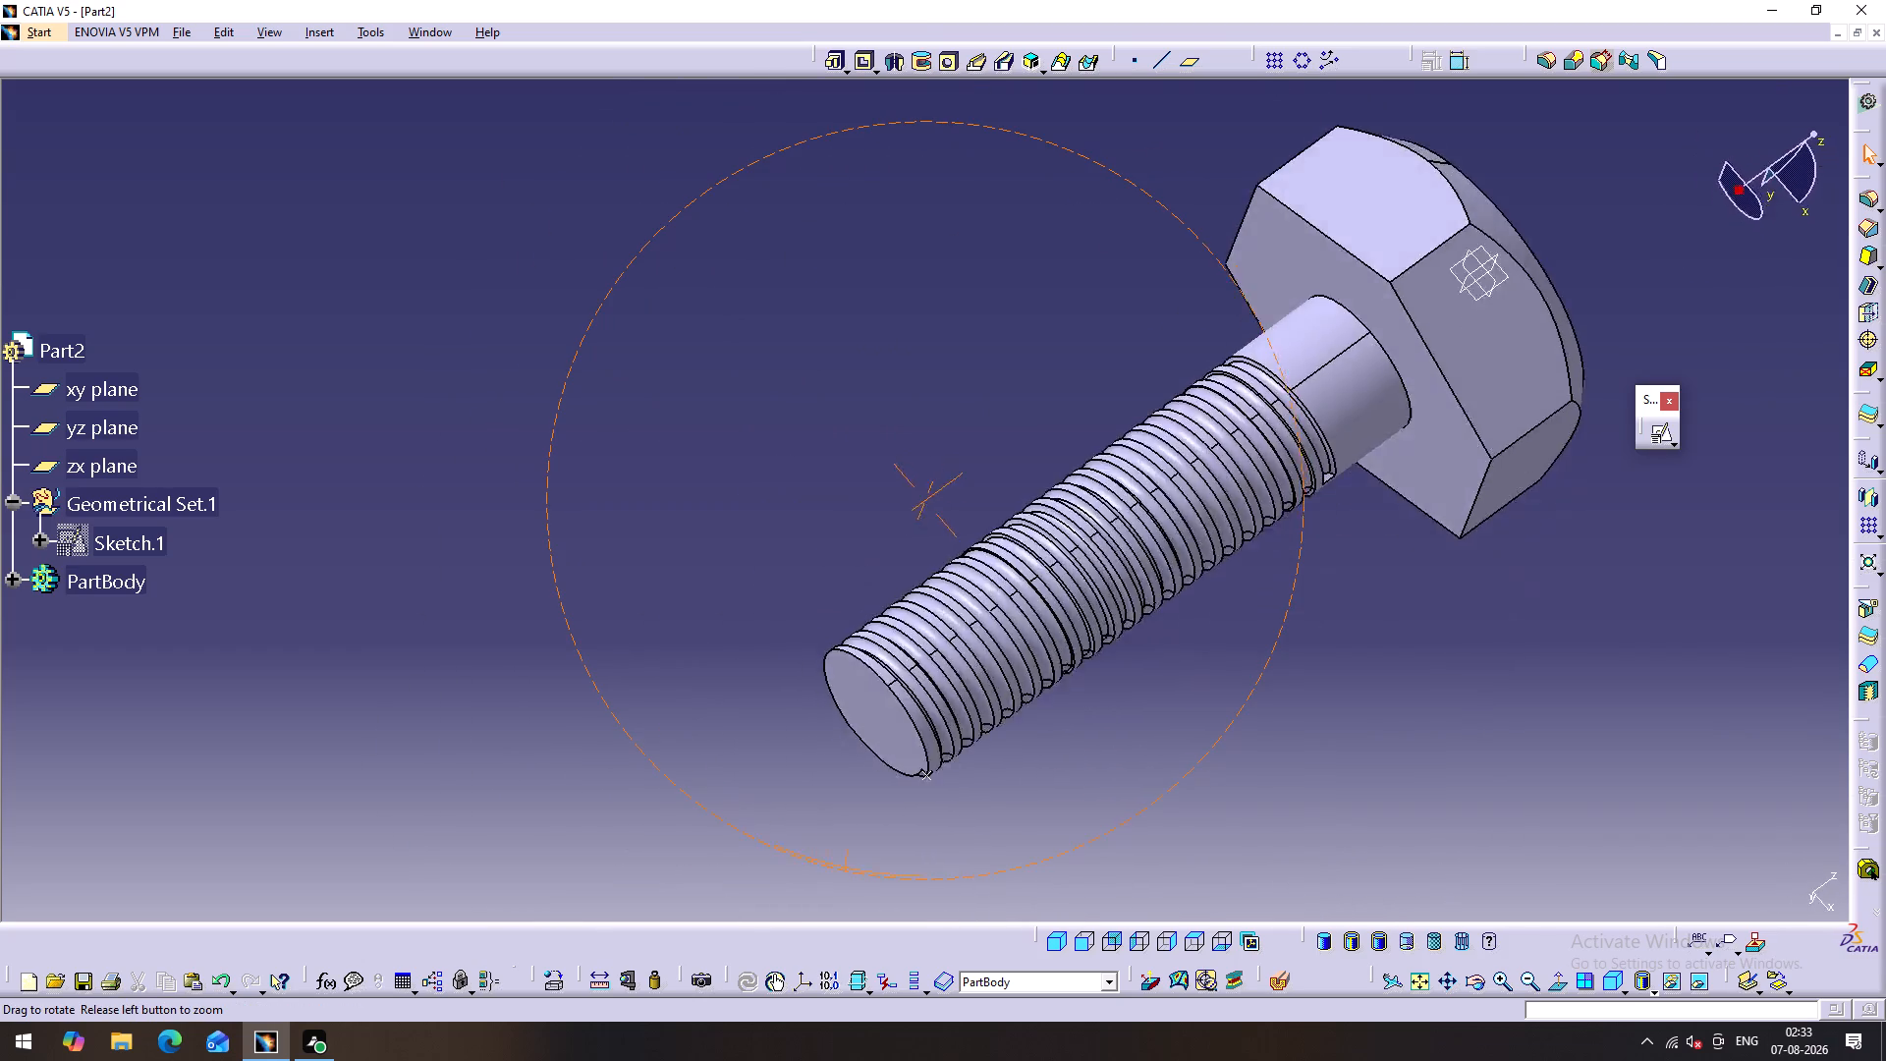
Hide the helix start point at the shank's lower end.
middle_click_drag(850, 933, 1431, 728)
right_click_drag(850, 933, 1431, 728)
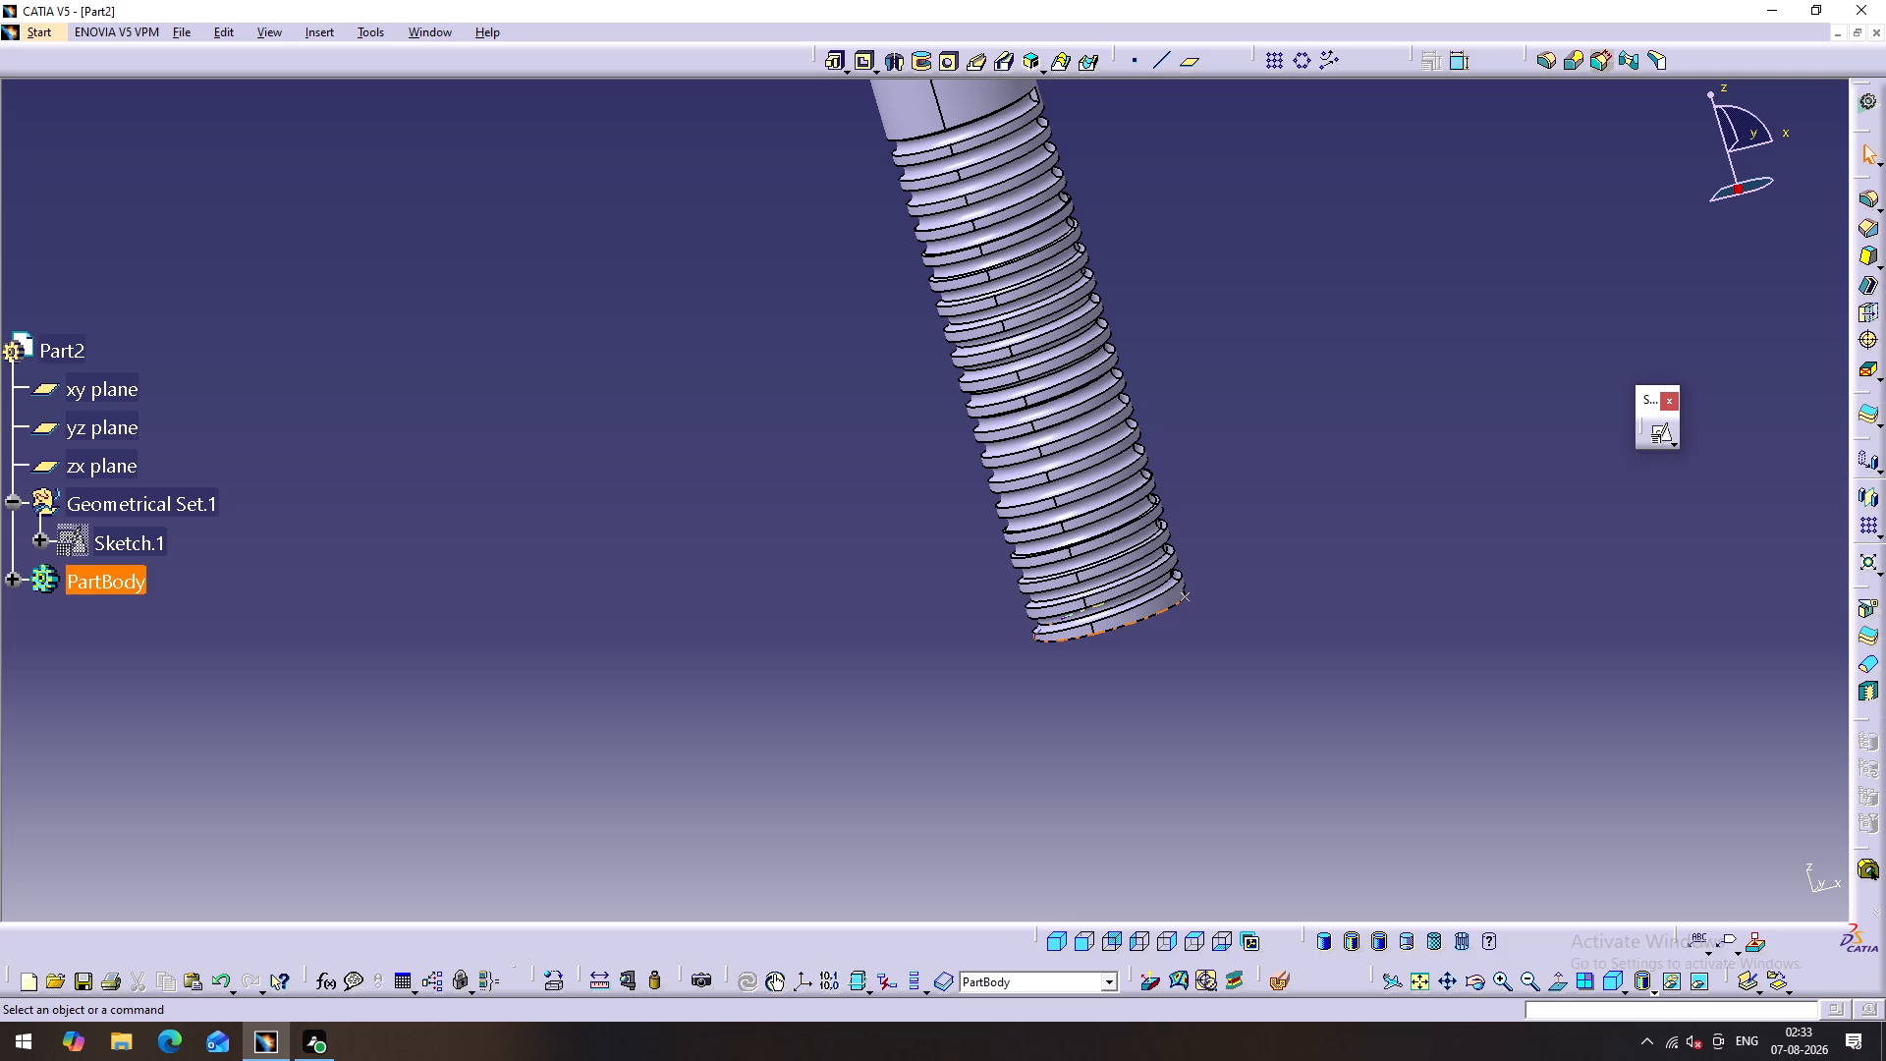
right_click(1186, 593)
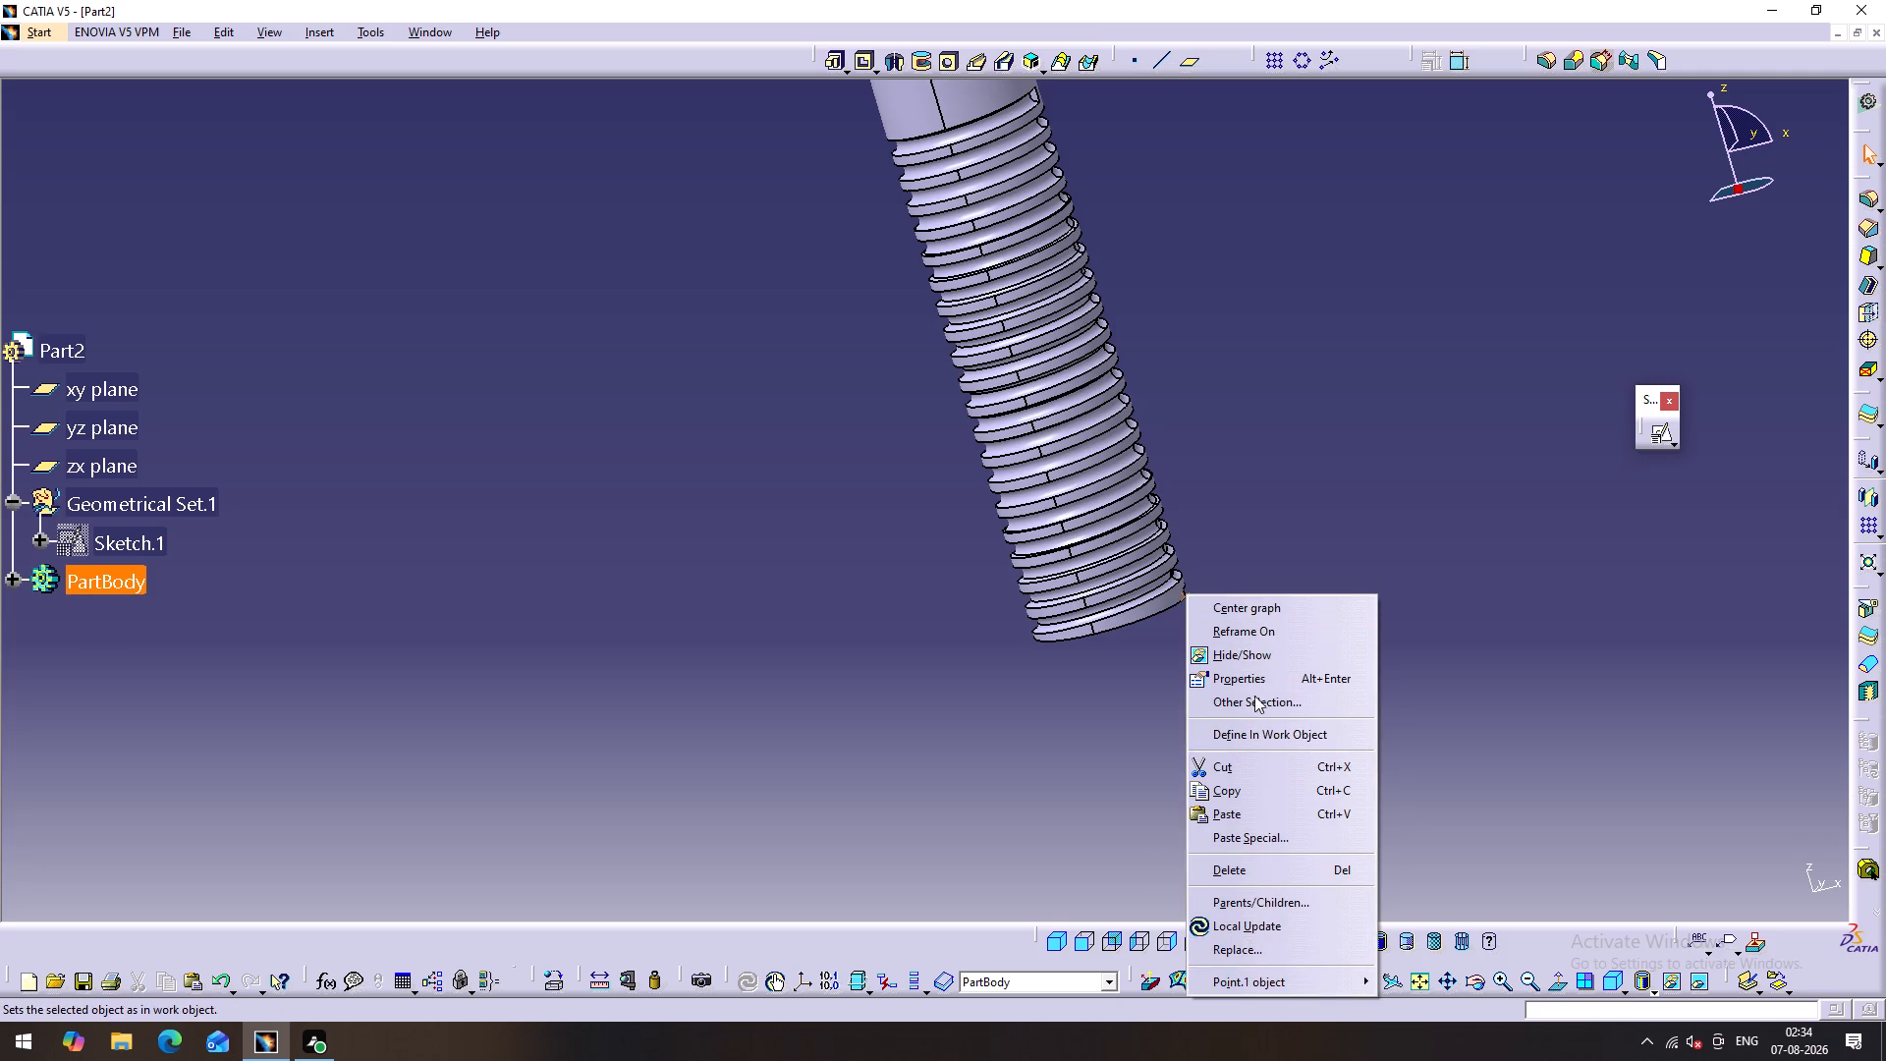
left_click(1258, 659)
Examine the thread's start and end on the shank, and the whole bolt in isometric and rotated views.
middle_click_drag(1028, 756, 651, 483)
right_click_drag(1028, 756, 651, 483)
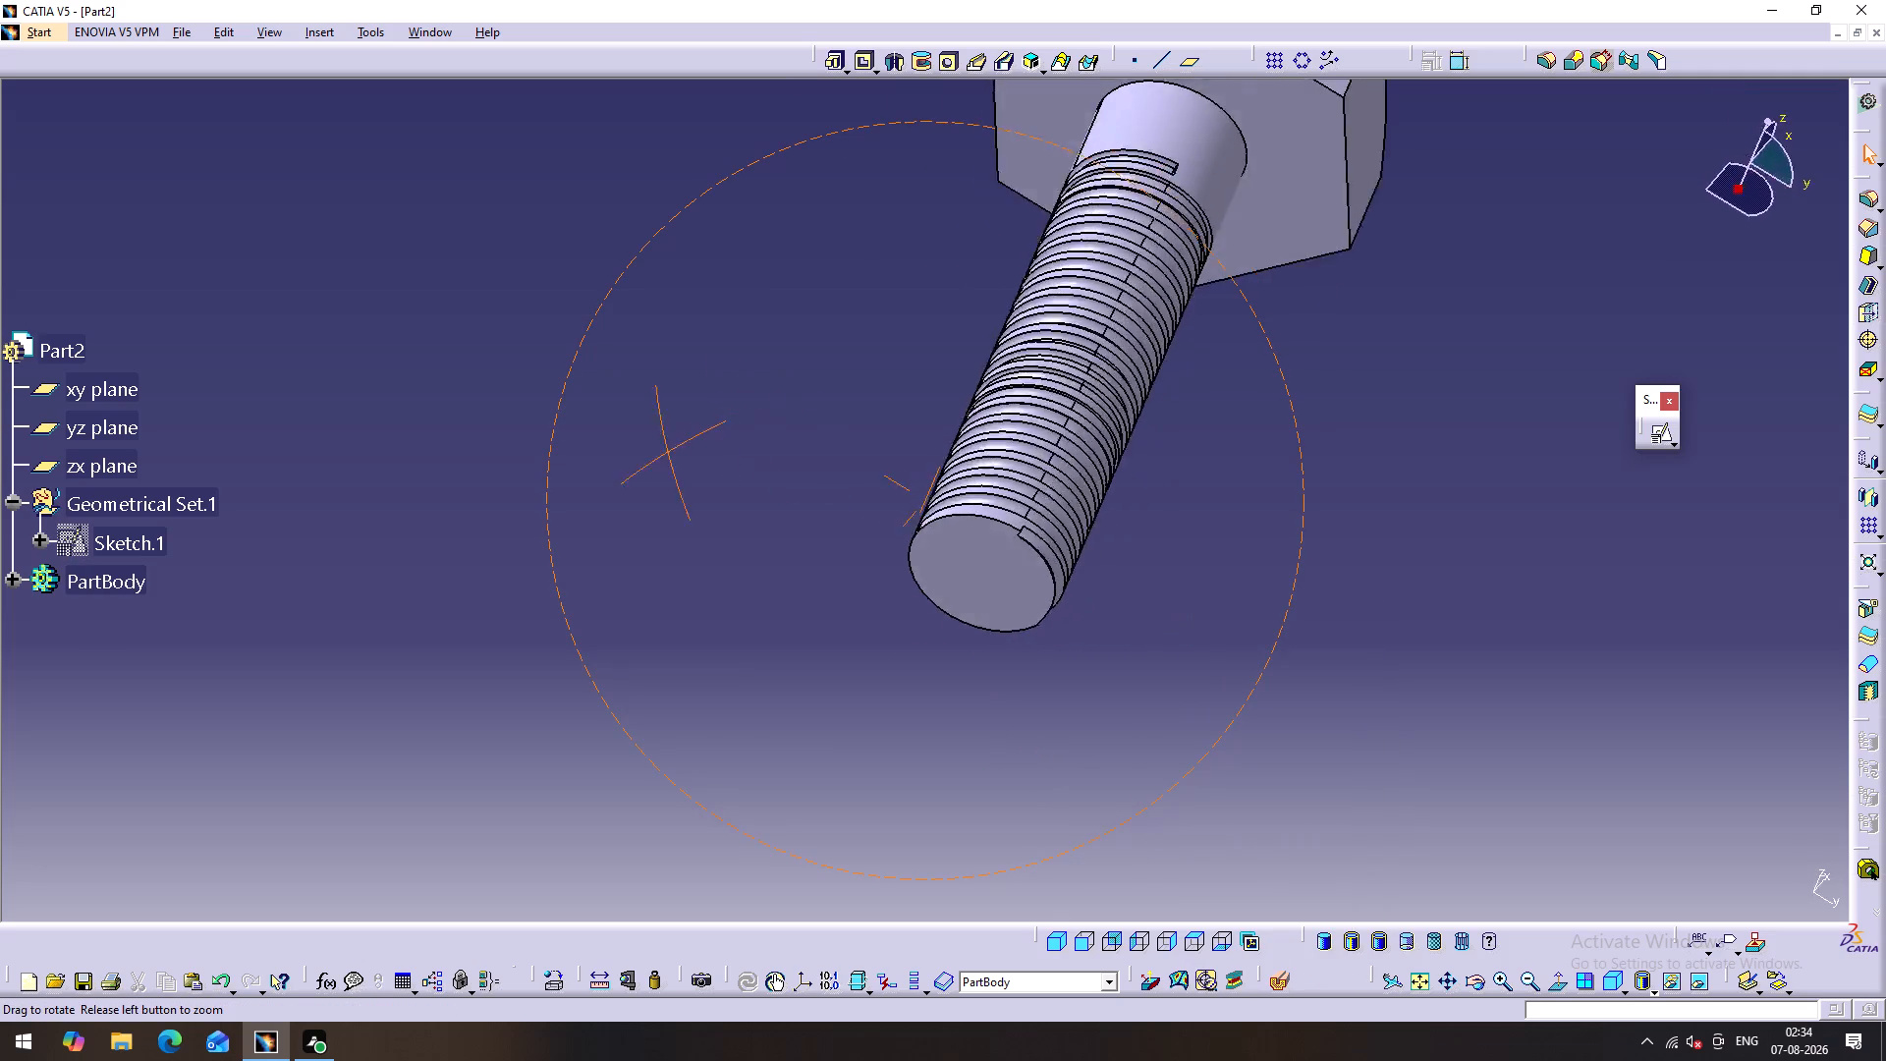
right_click_drag(651, 483, 776, 586)
middle_click_drag(651, 483, 764, 507)
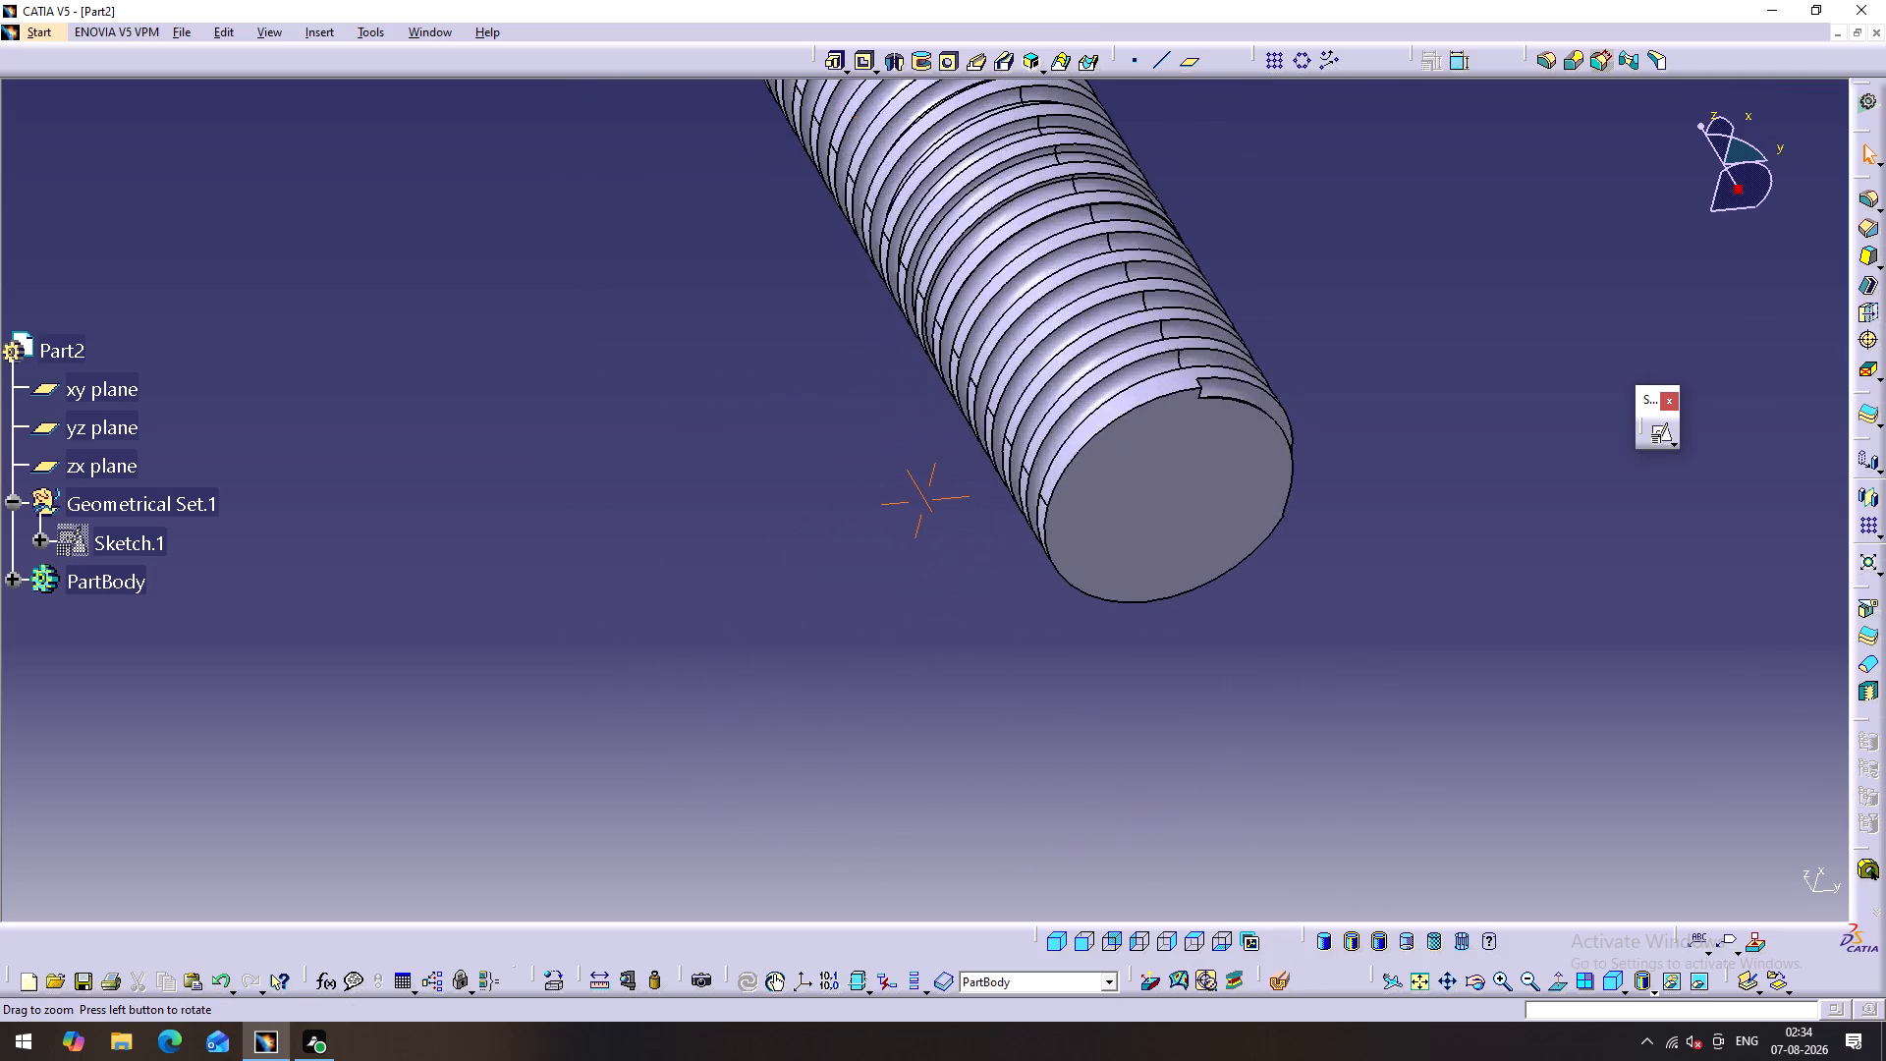
middle_click_drag(764, 507, 910, 734)
middle_click_drag(971, 654, 963, 781)
right_click_drag(971, 654, 963, 781)
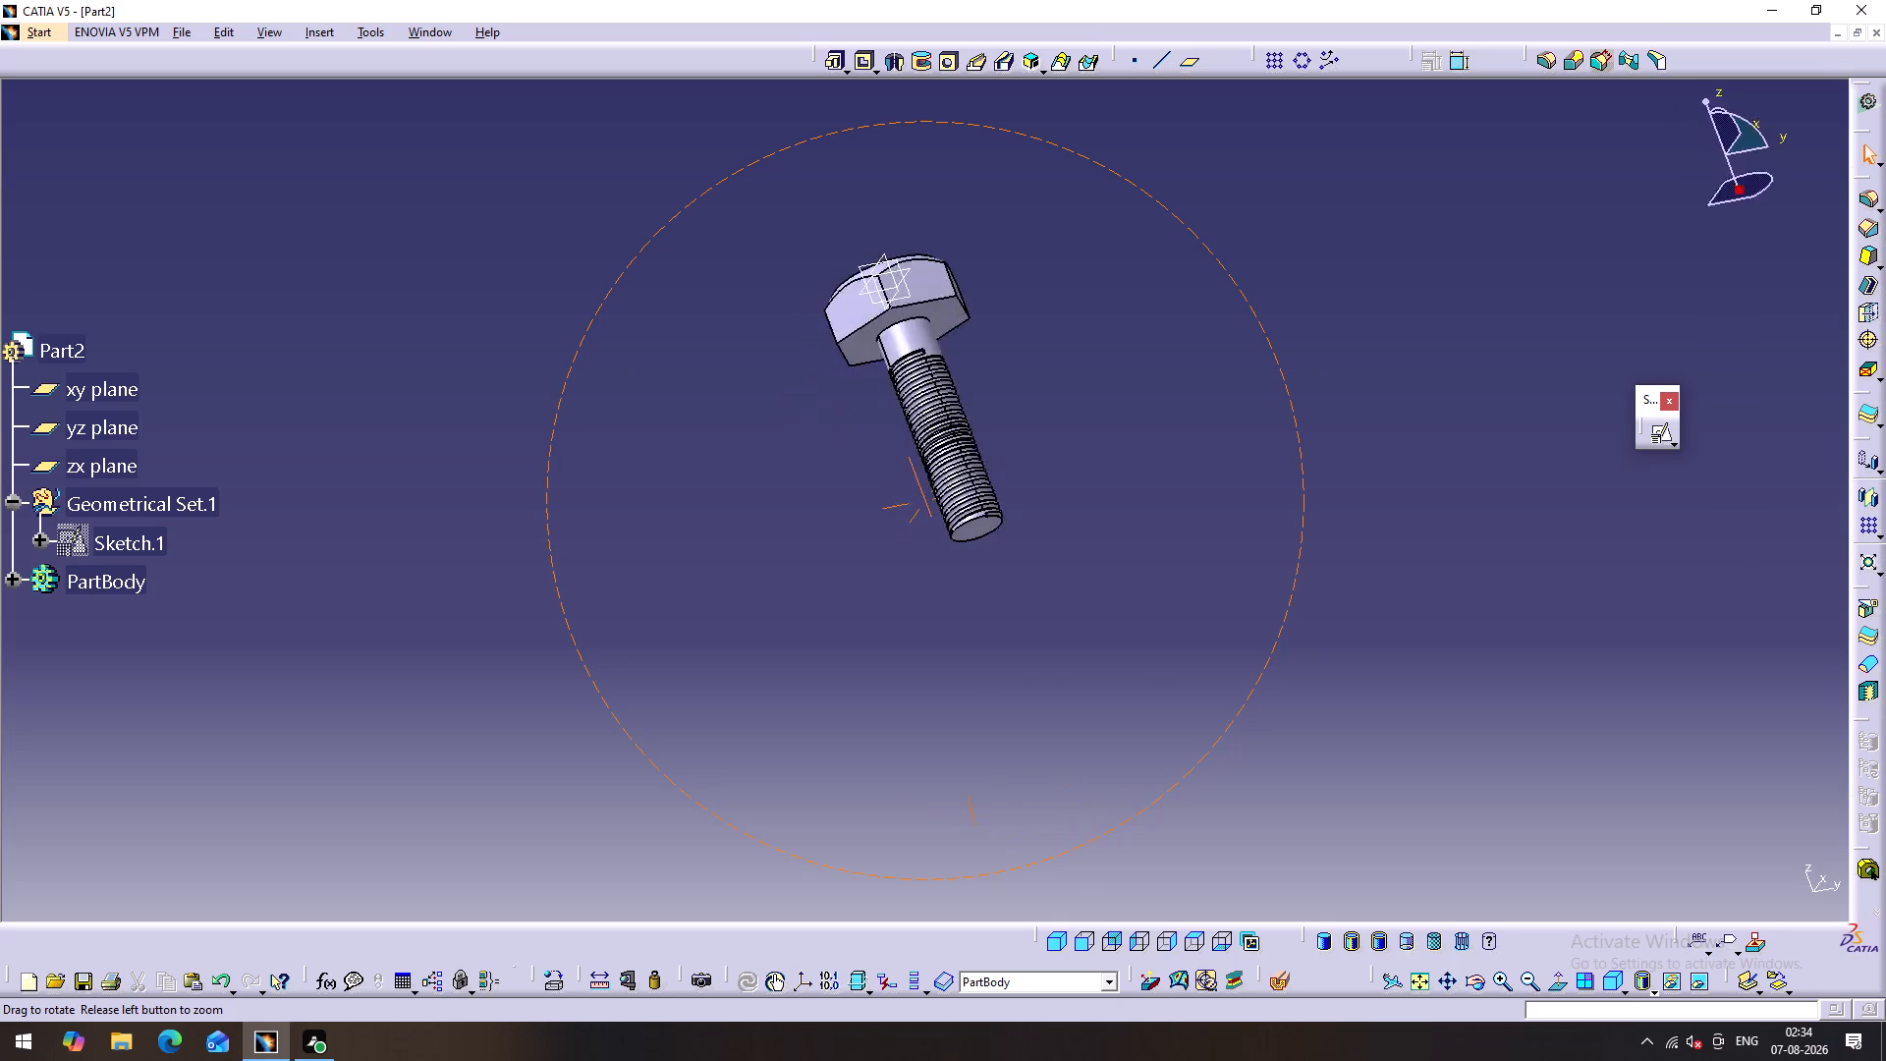
right_click_drag(963, 781, 912, 854)
middle_click_drag(963, 781, 912, 854)
left_click(1060, 940)
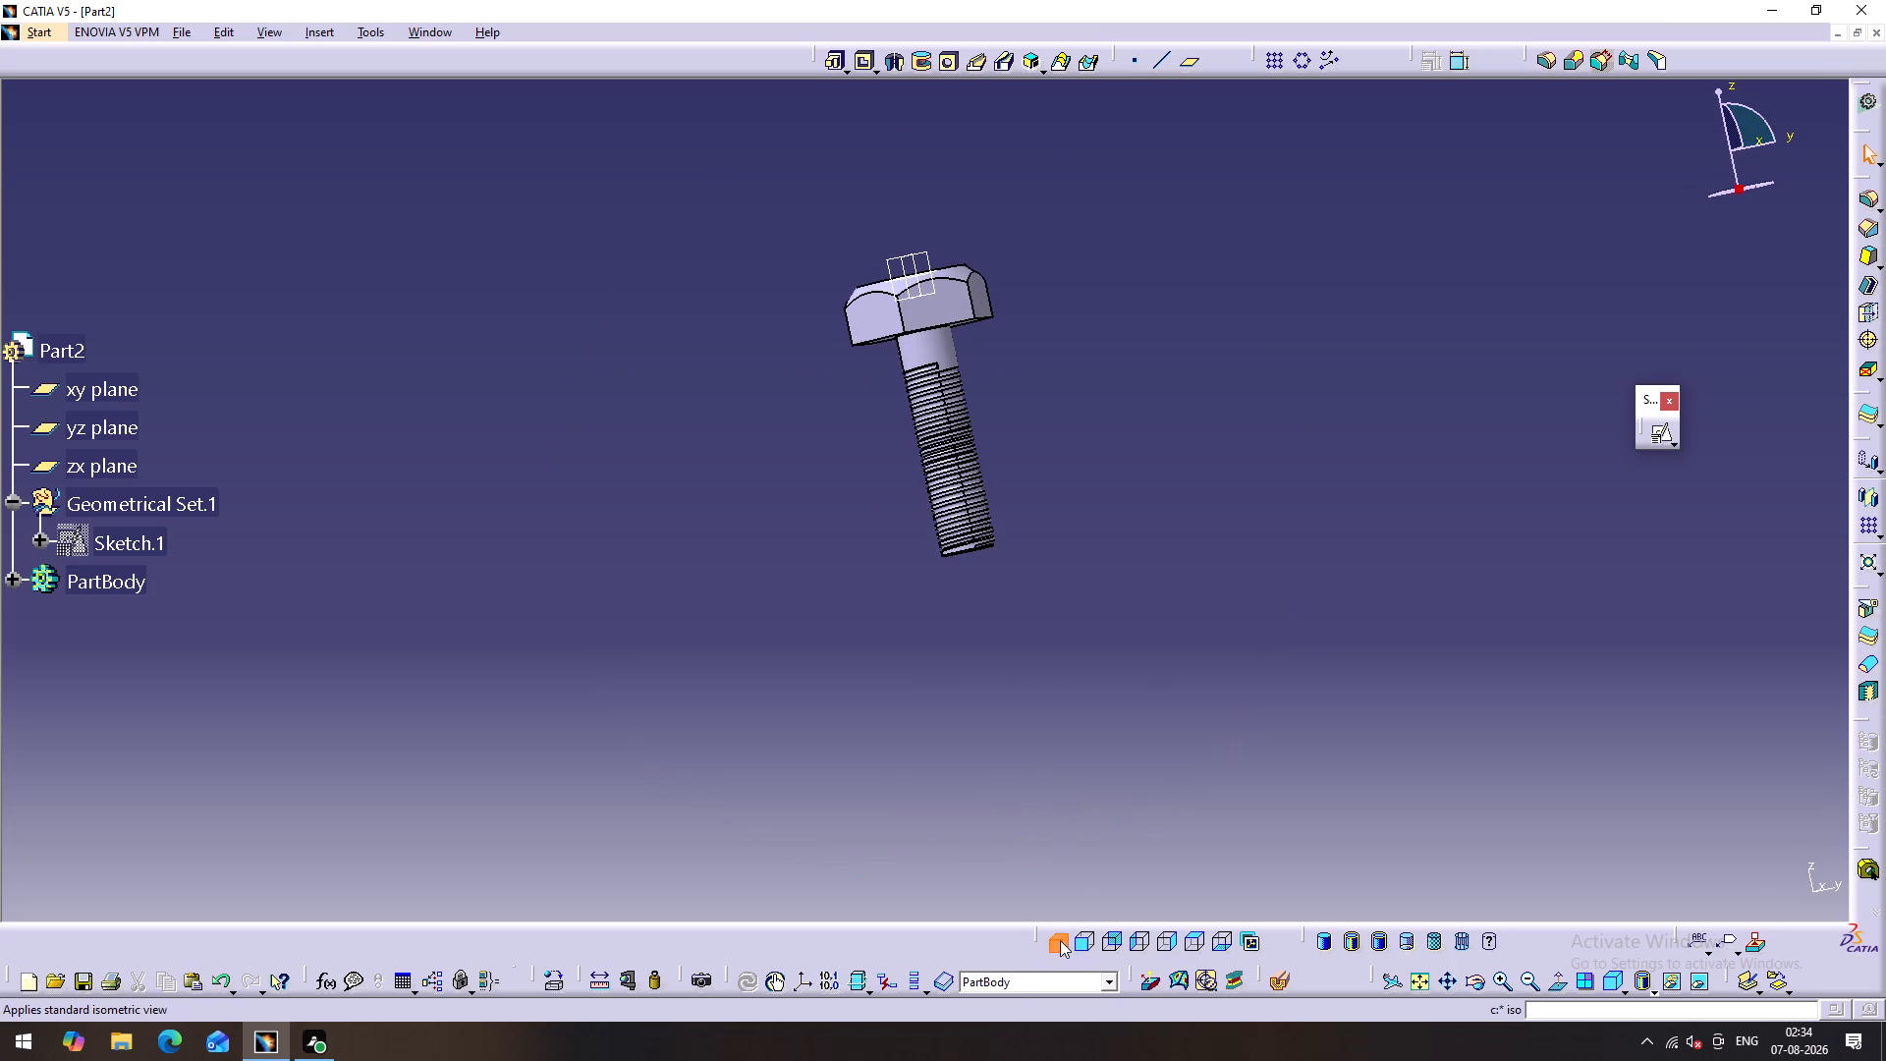
left_click(1416, 975)
middle_click_drag(1013, 786, 1076, 553)
right_click_drag(1013, 786, 1076, 553)
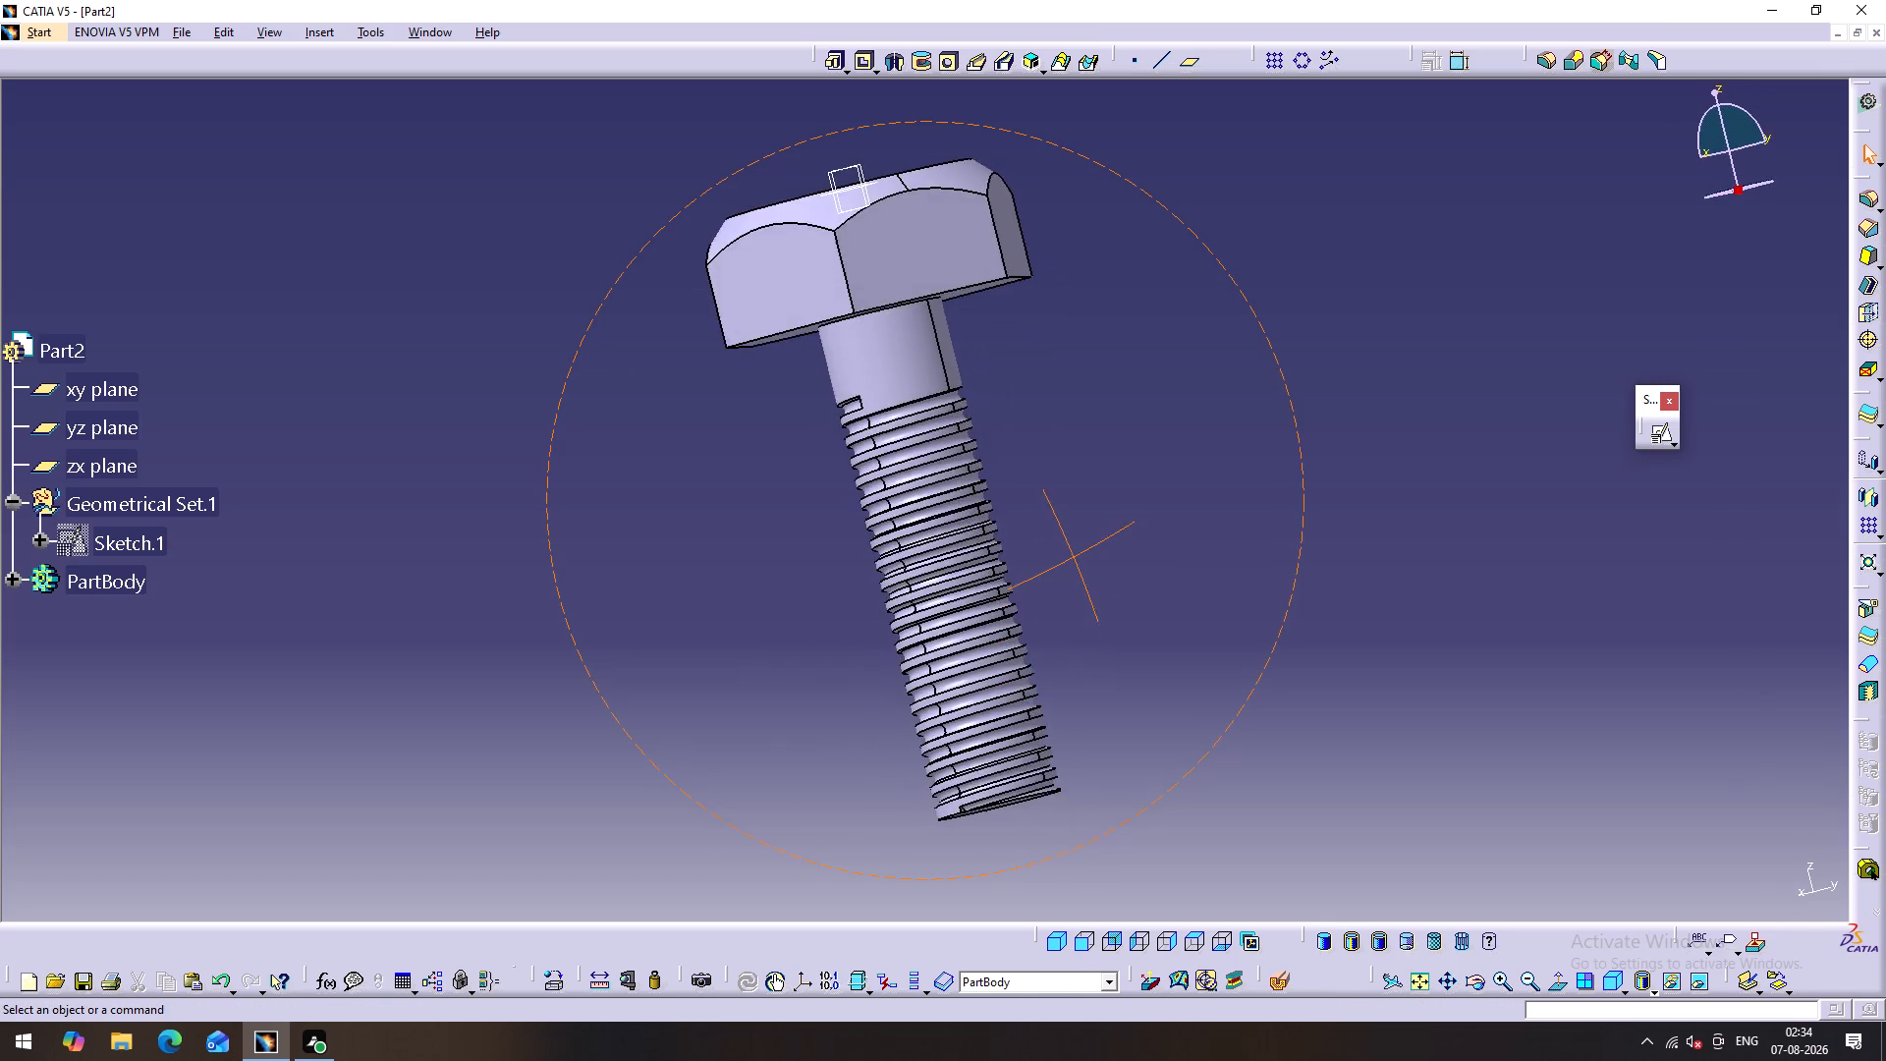
right_click_drag(1076, 553, 1082, 720)
middle_click_drag(1076, 553, 1082, 721)
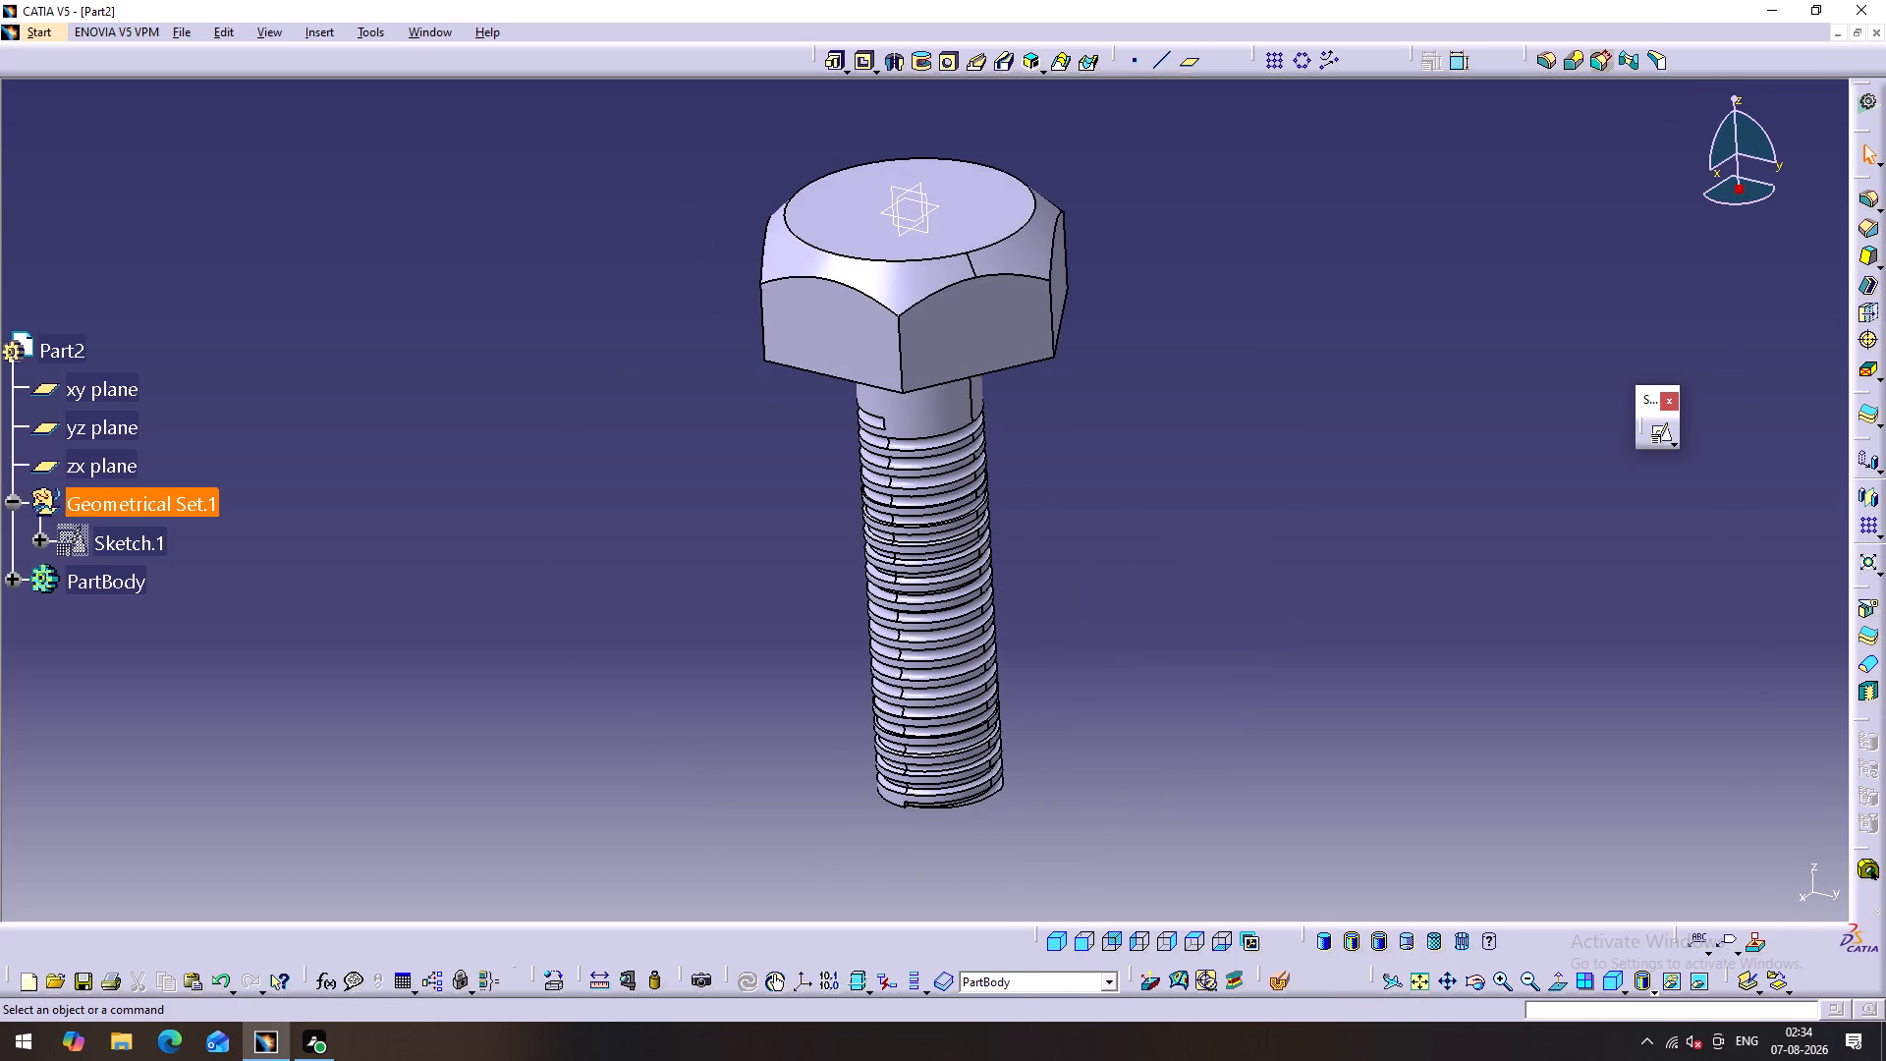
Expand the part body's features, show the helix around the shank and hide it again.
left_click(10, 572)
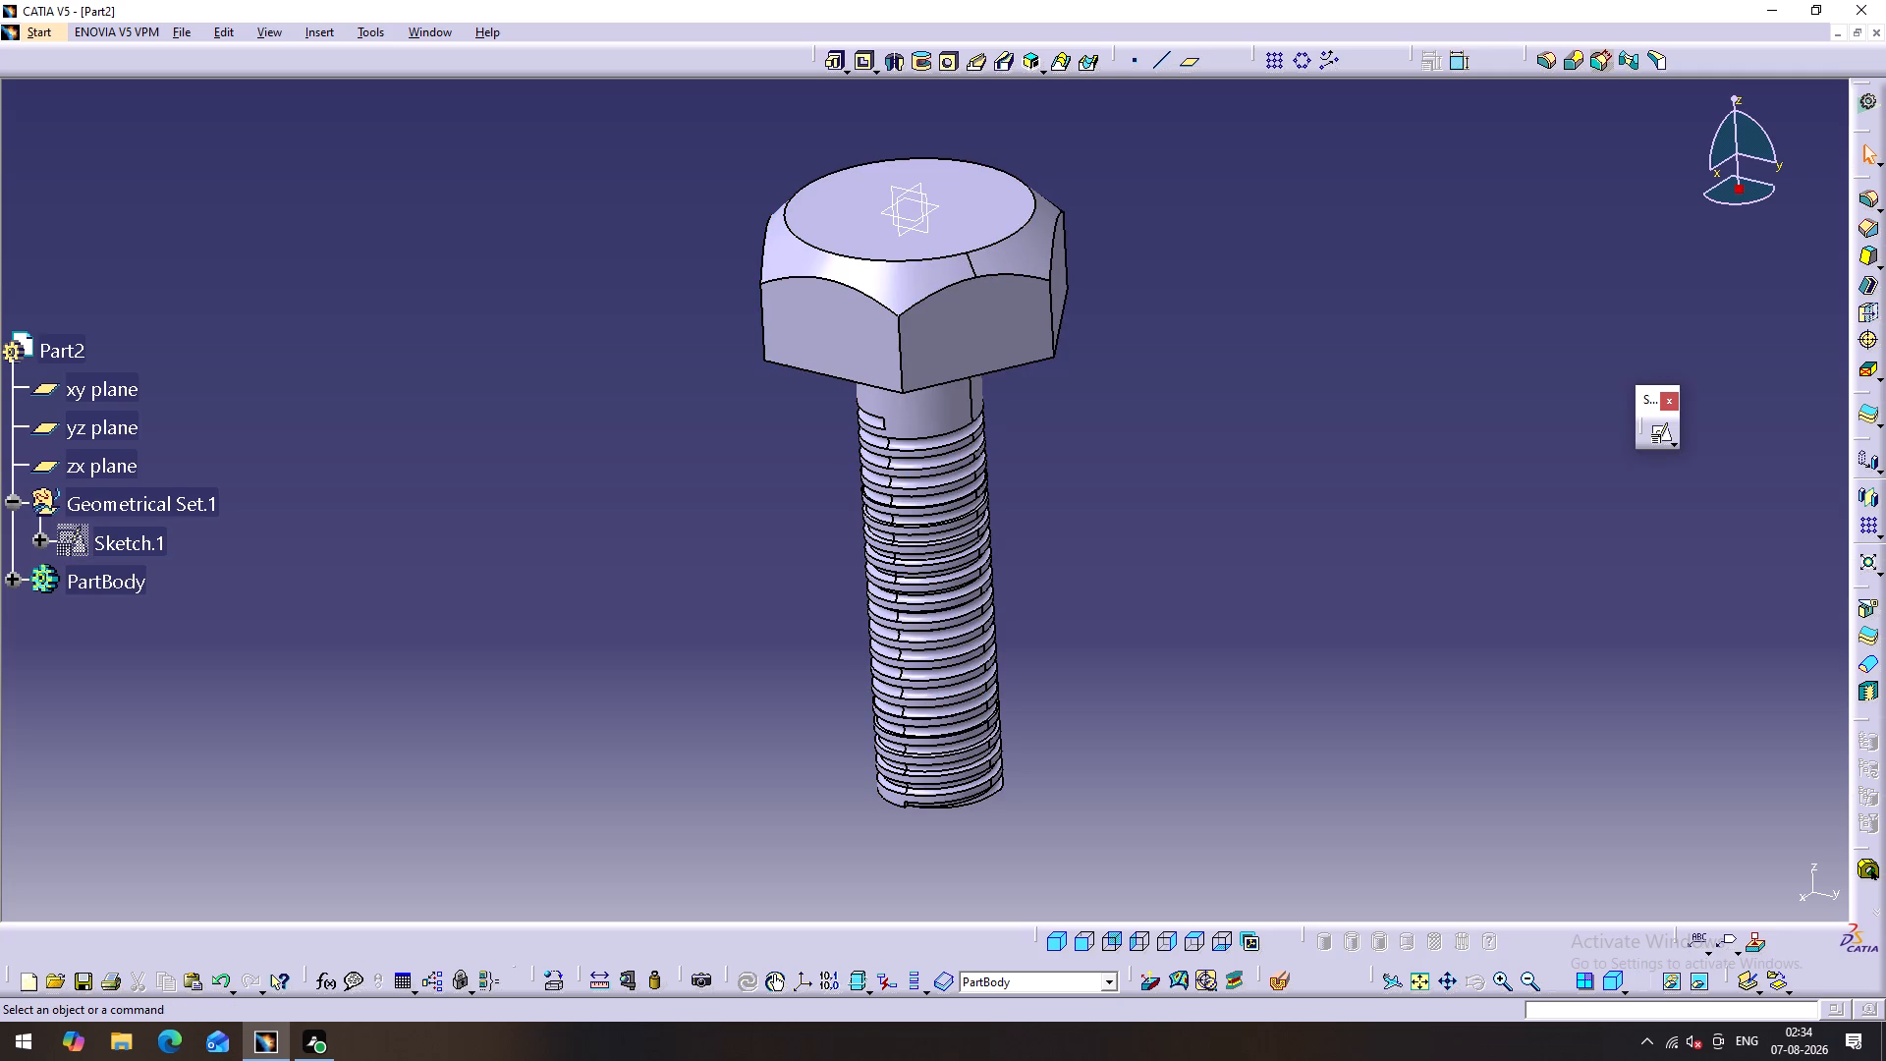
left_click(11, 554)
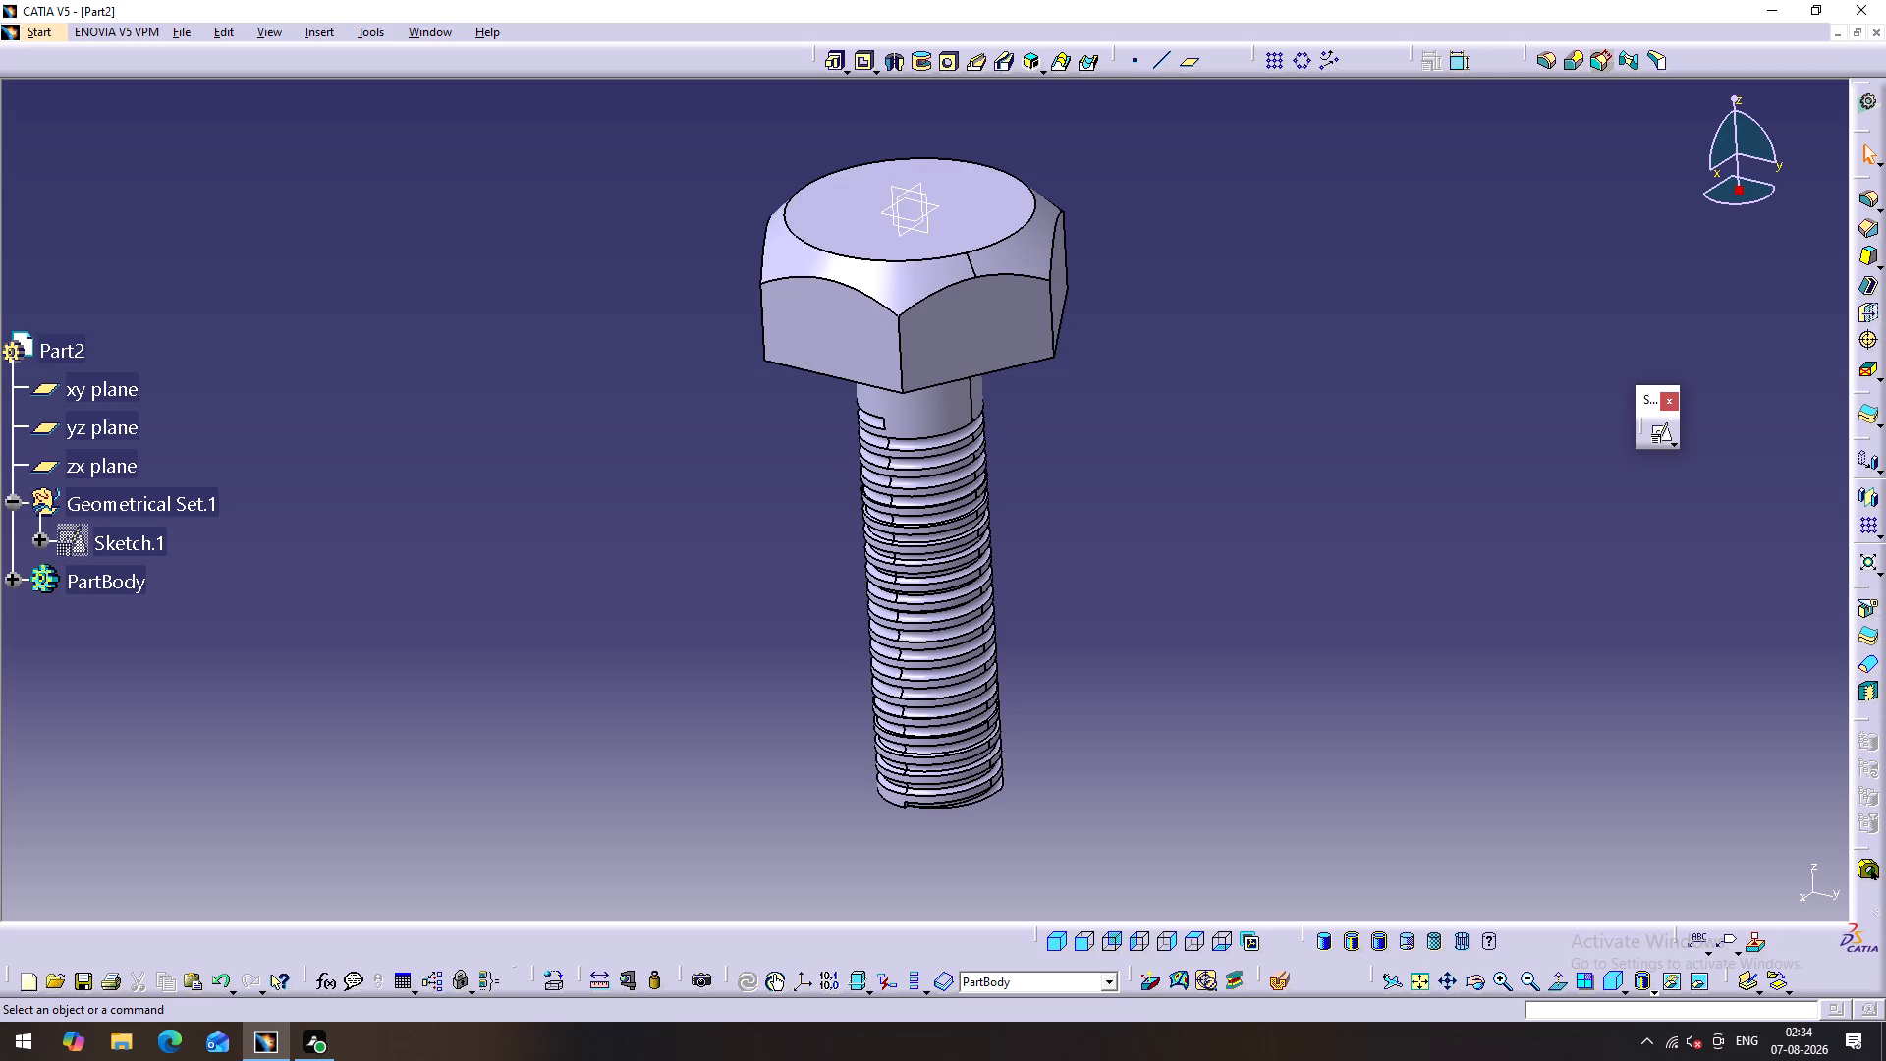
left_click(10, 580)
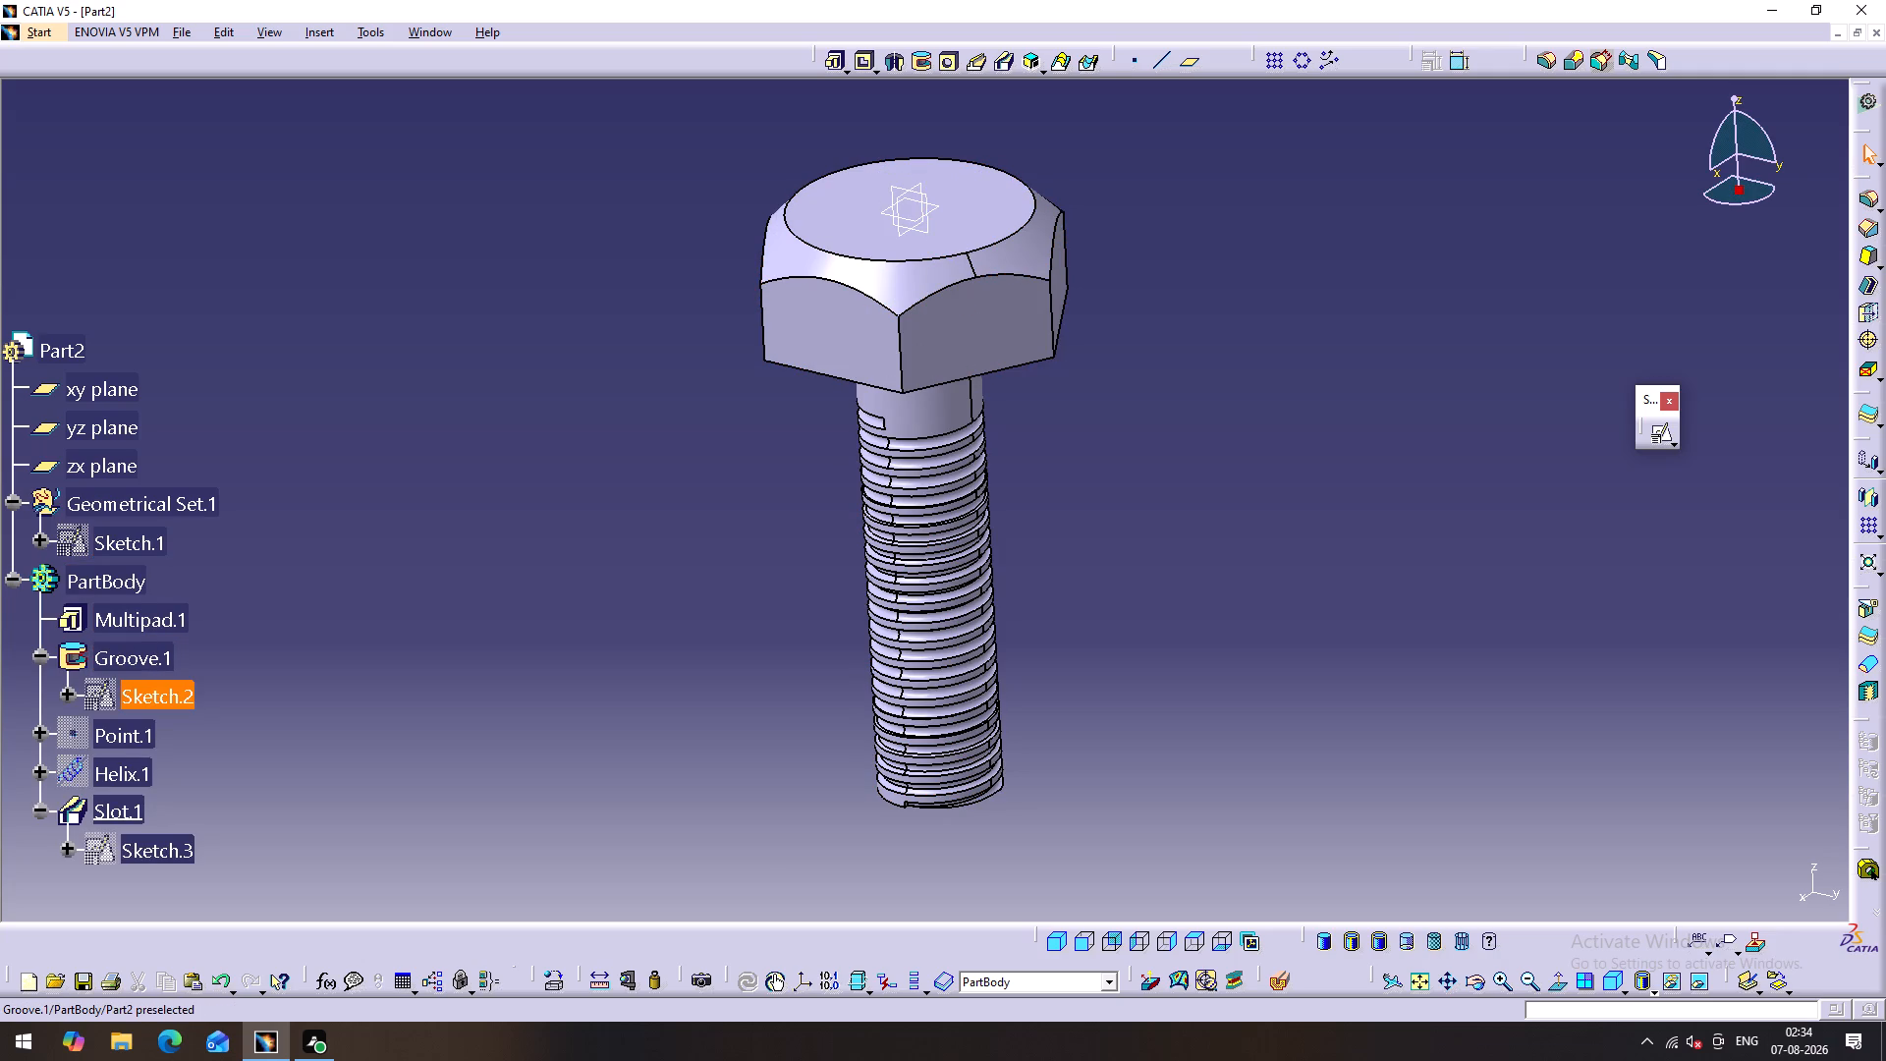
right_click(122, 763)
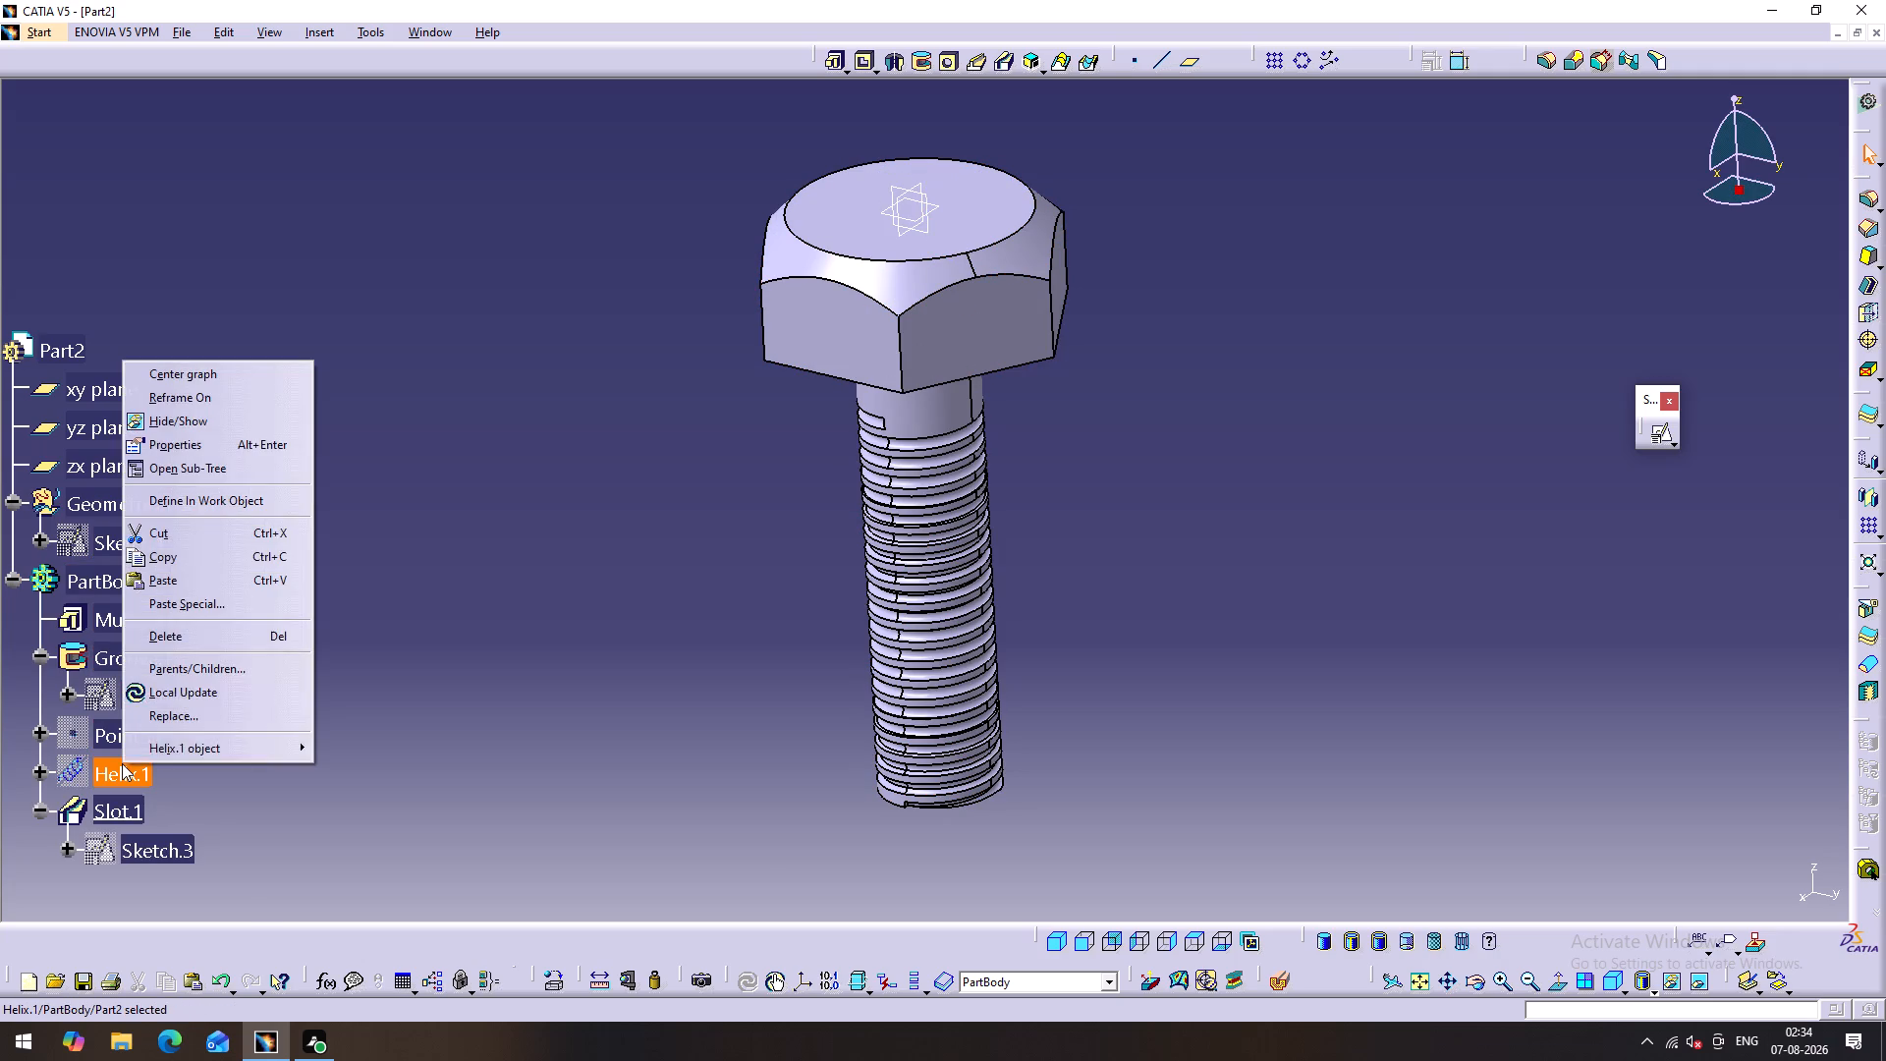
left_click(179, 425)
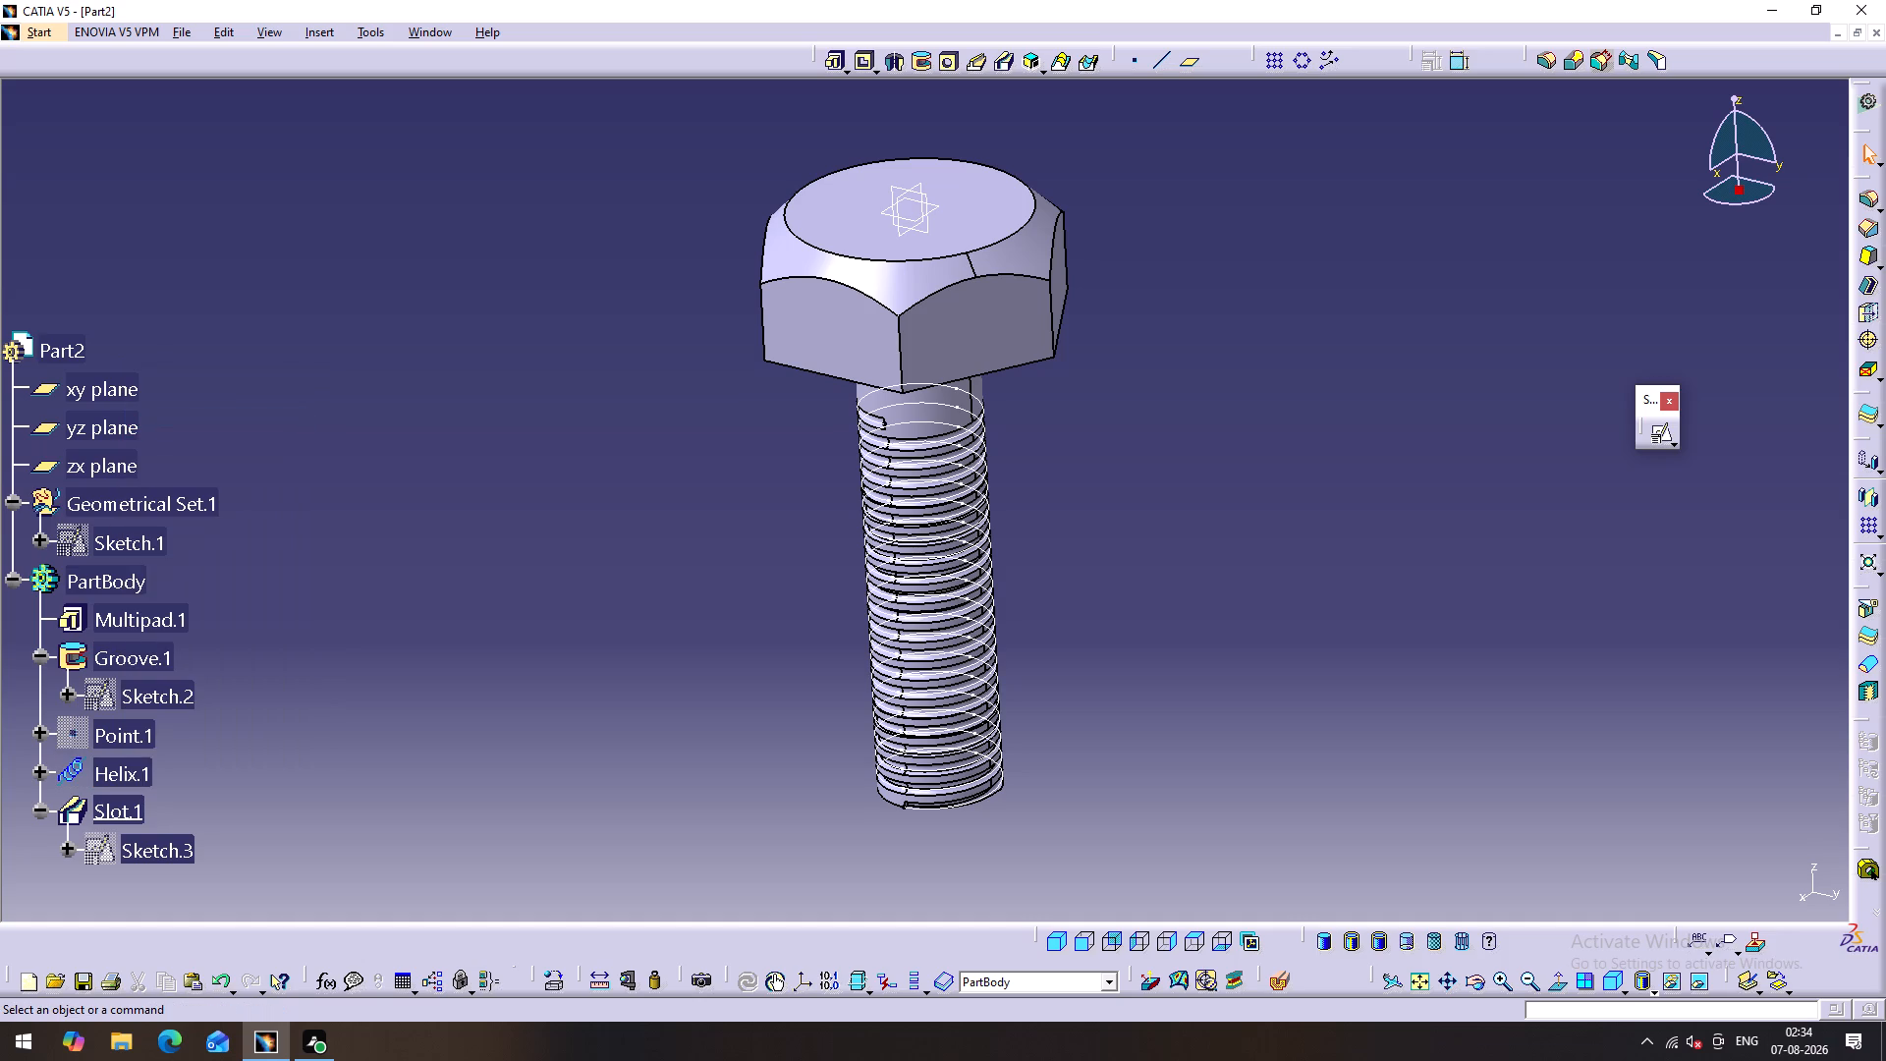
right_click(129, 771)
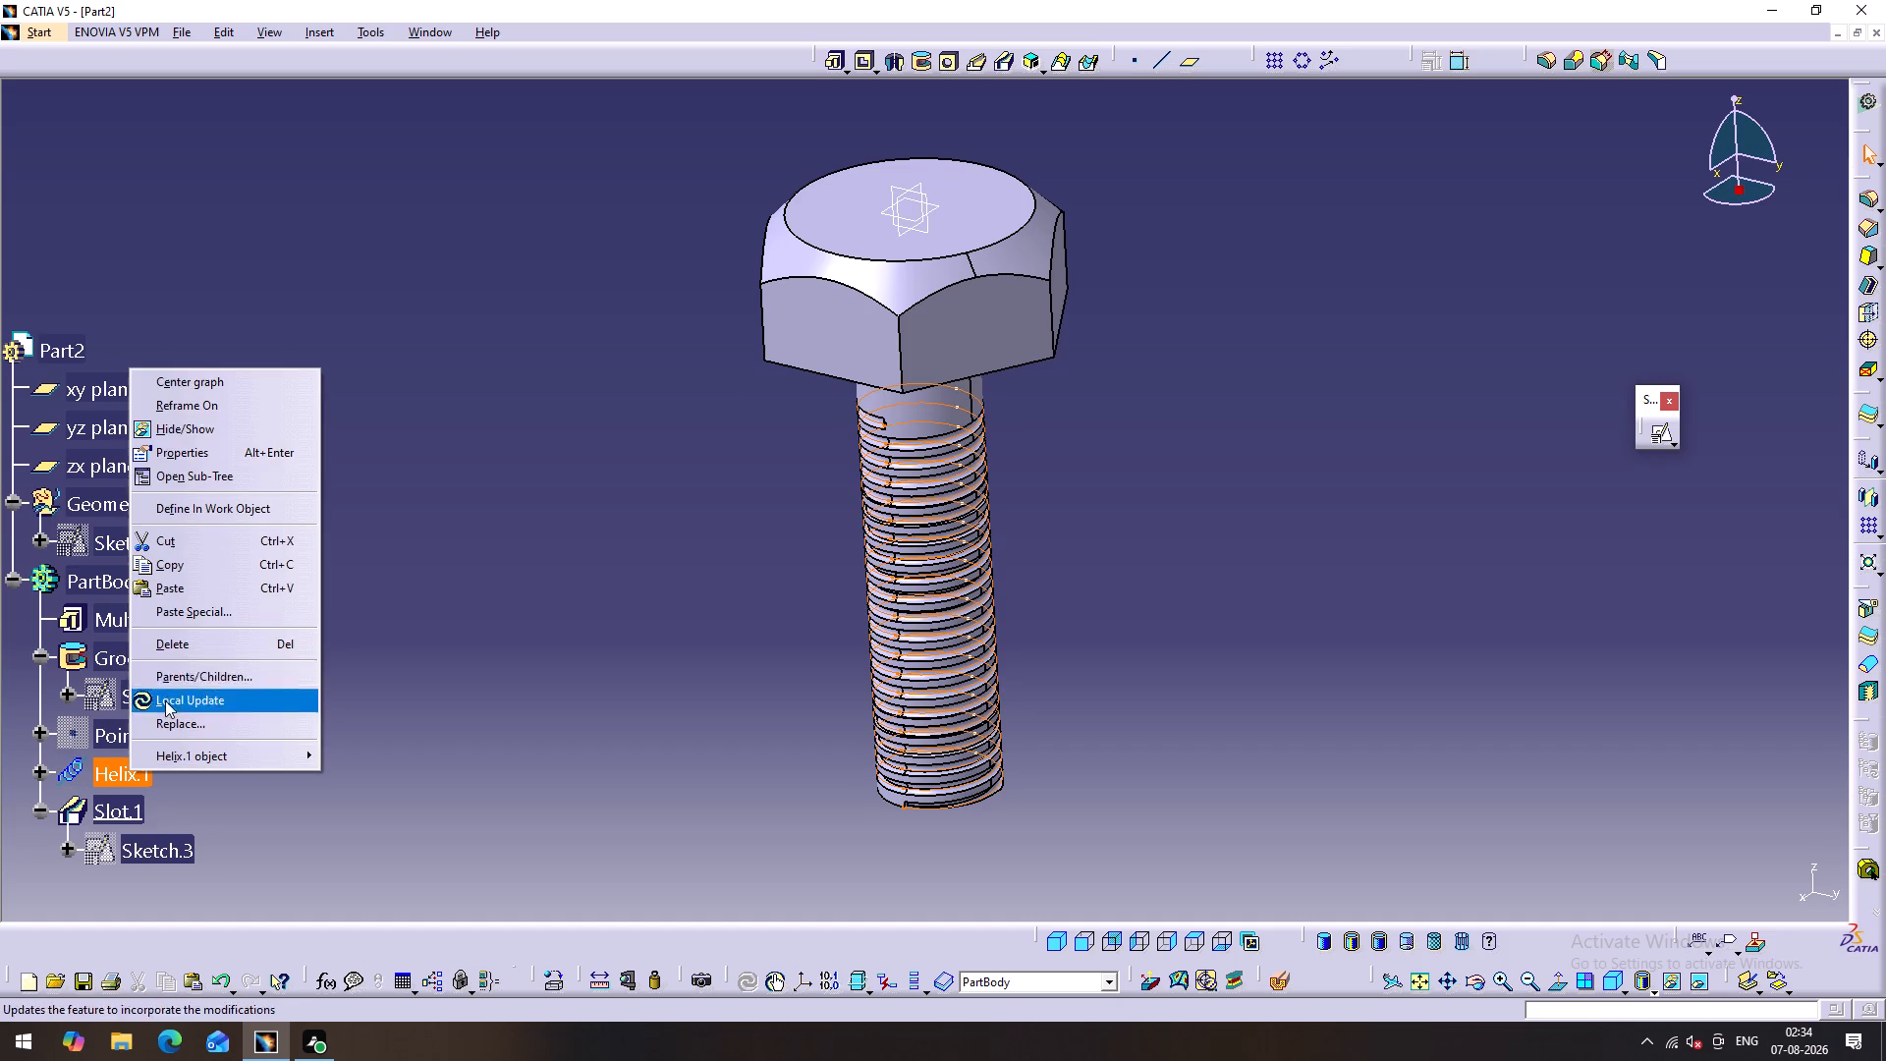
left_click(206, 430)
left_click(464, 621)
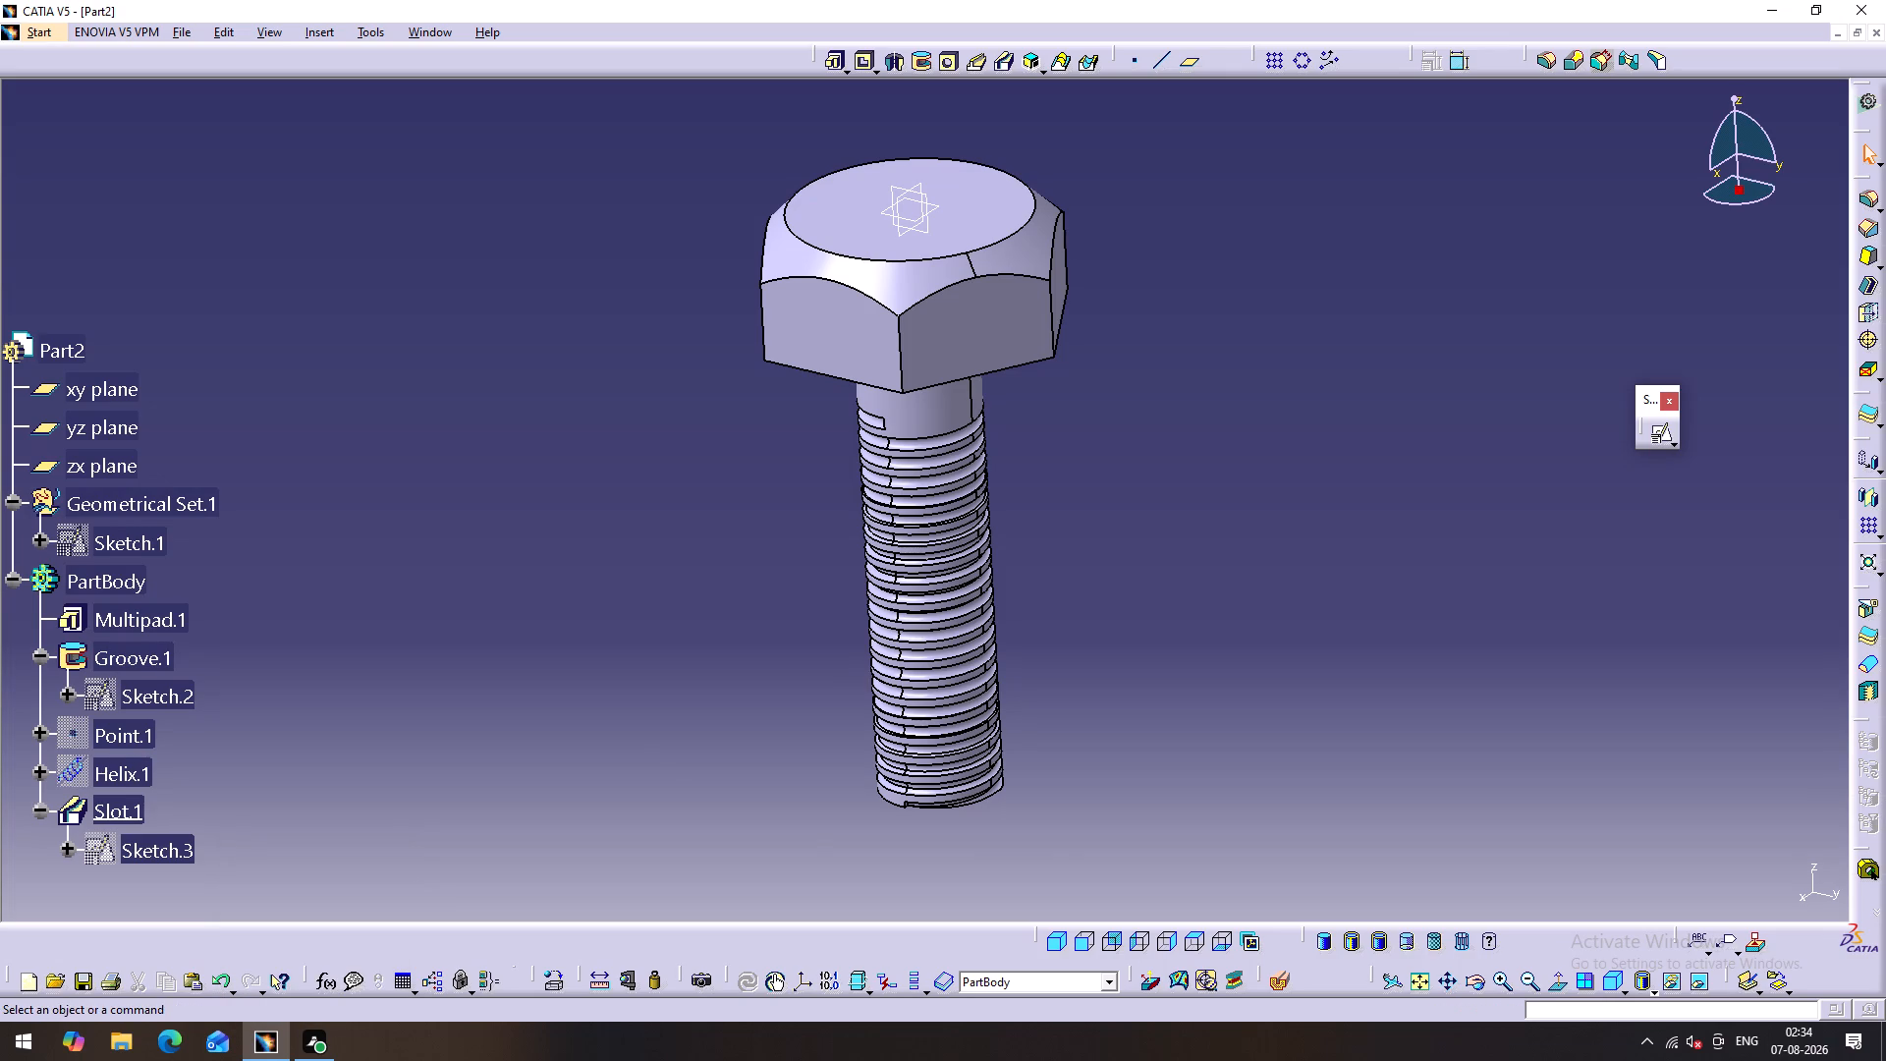
Examine the complete bolt from all around, checking the chamfered hexagonal head, plain shank section and thread.
middle_click_drag(646, 704, 763, 531)
right_click_drag(731, 646, 763, 531)
scroll(1395, 556, "down", 1)
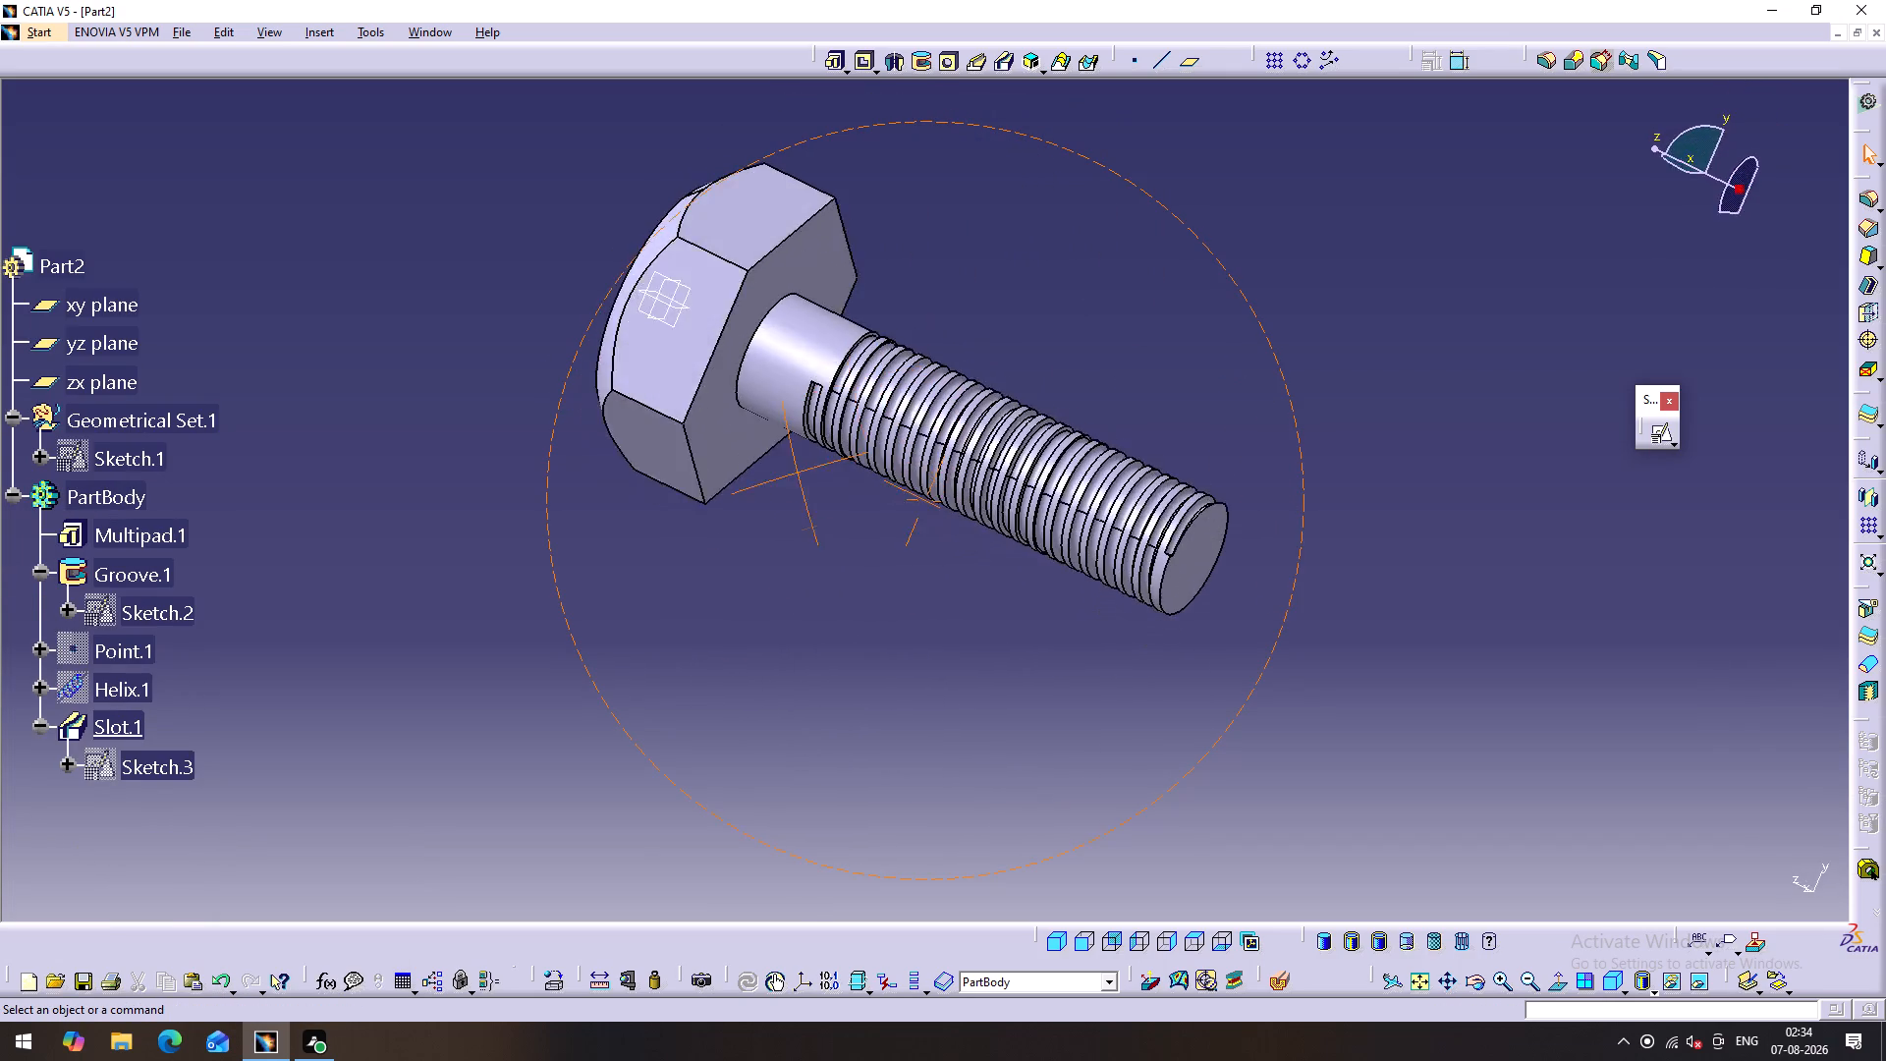
right_click_drag(763, 531, 770, 691)
middle_click_drag(763, 531, 794, 694)
right_click_drag(1321, 418, 1246, 718)
middle_click_drag(1352, 372, 1242, 782)
right_click_drag(1352, 372, 1242, 782)
scroll(1242, 782, "up", 1)
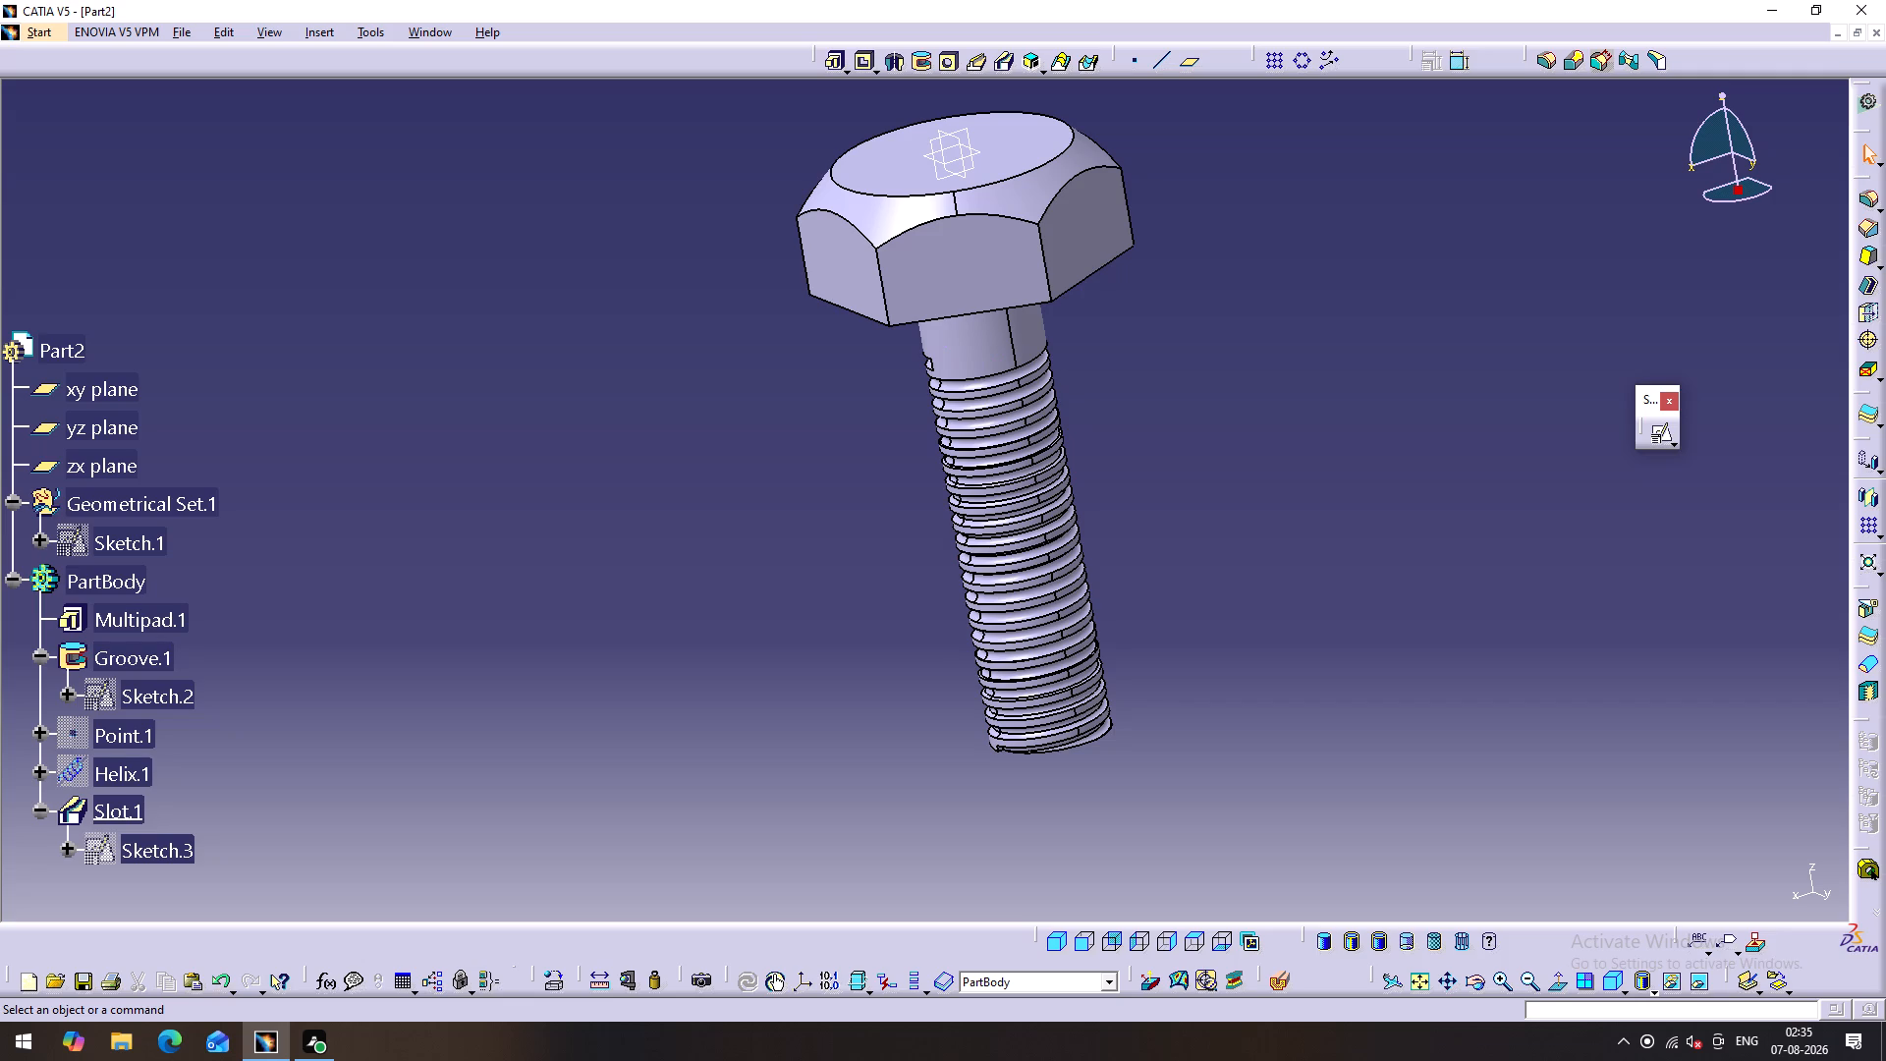
middle_click_drag(1245, 592, 1435, 567)
right_click_drag(1245, 592, 1435, 567)
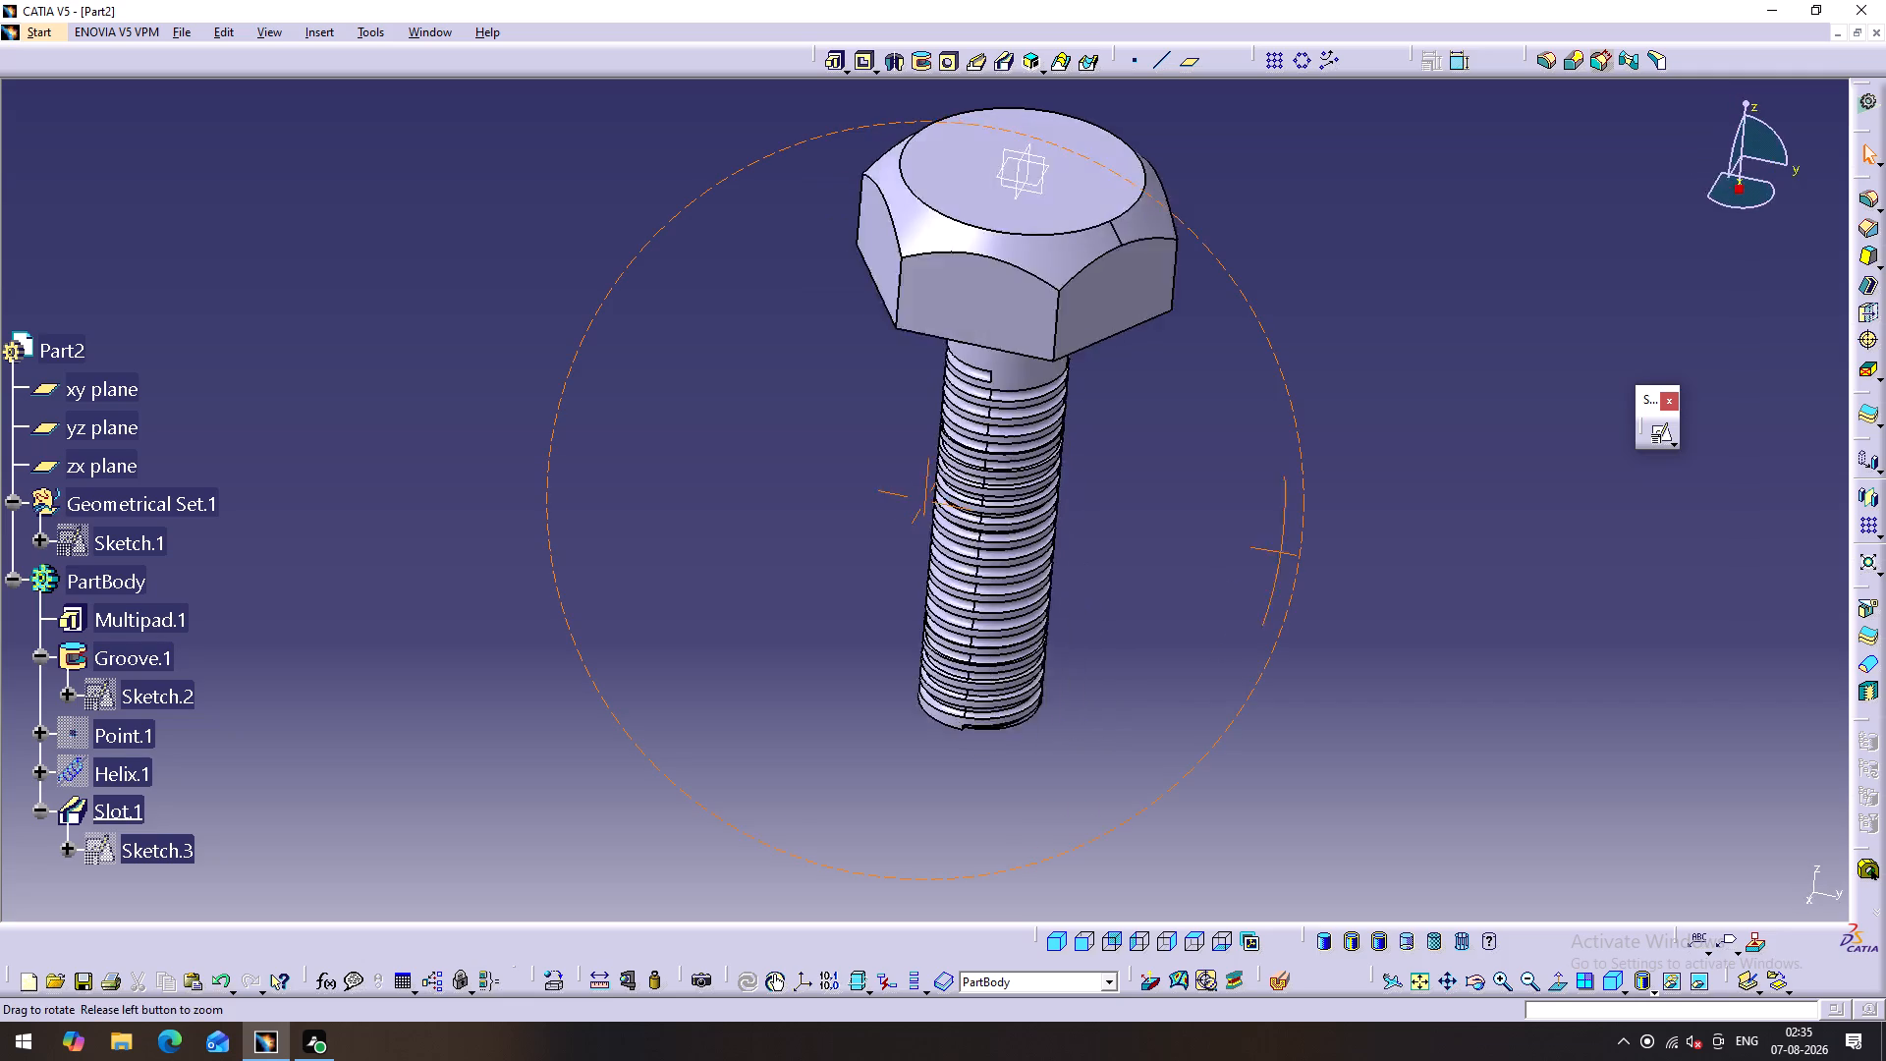
right_click_drag(1435, 567, 817, 664)
middle_click_drag(1435, 567, 857, 668)
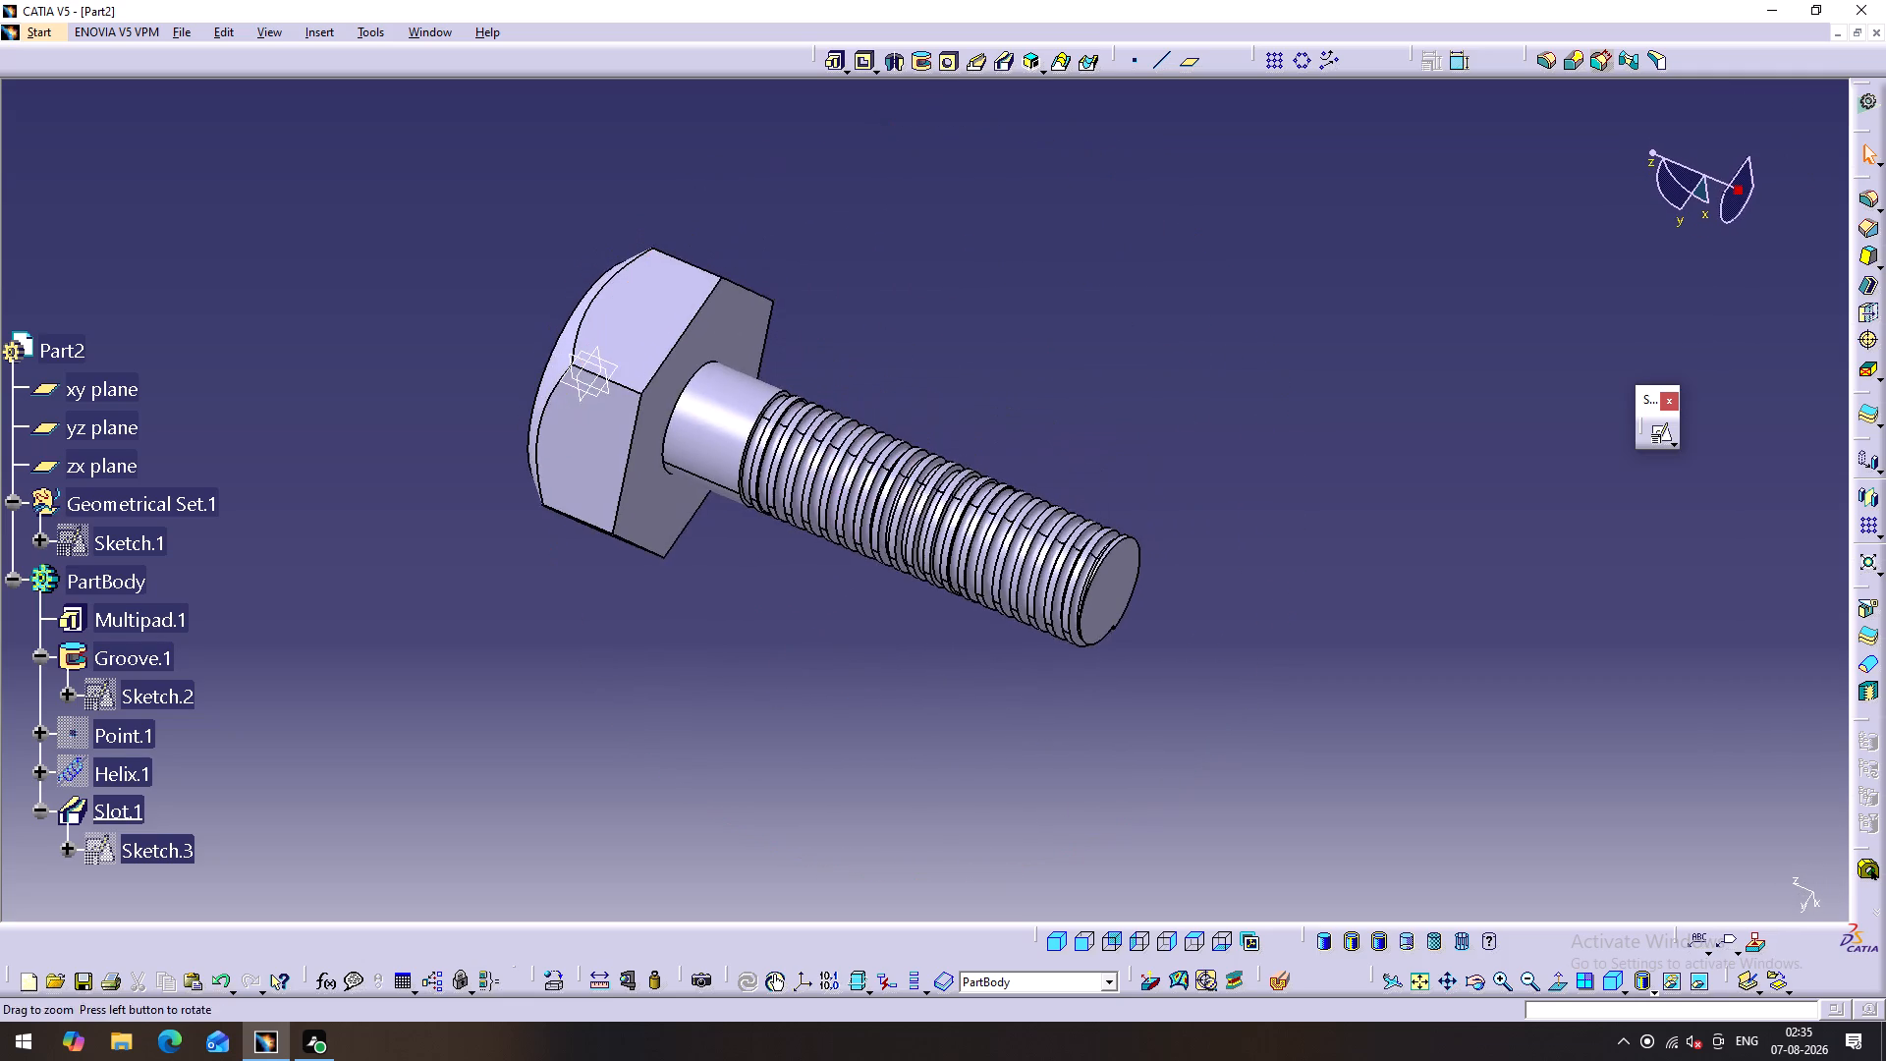
middle_click_drag(857, 668, 885, 673)
middle_click_drag(1493, 567, 1401, 915)
right_click_drag(1472, 601, 1434, 920)
middle_click_drag(454, 407, 549, 289)
right_click_drag(474, 367, 549, 289)
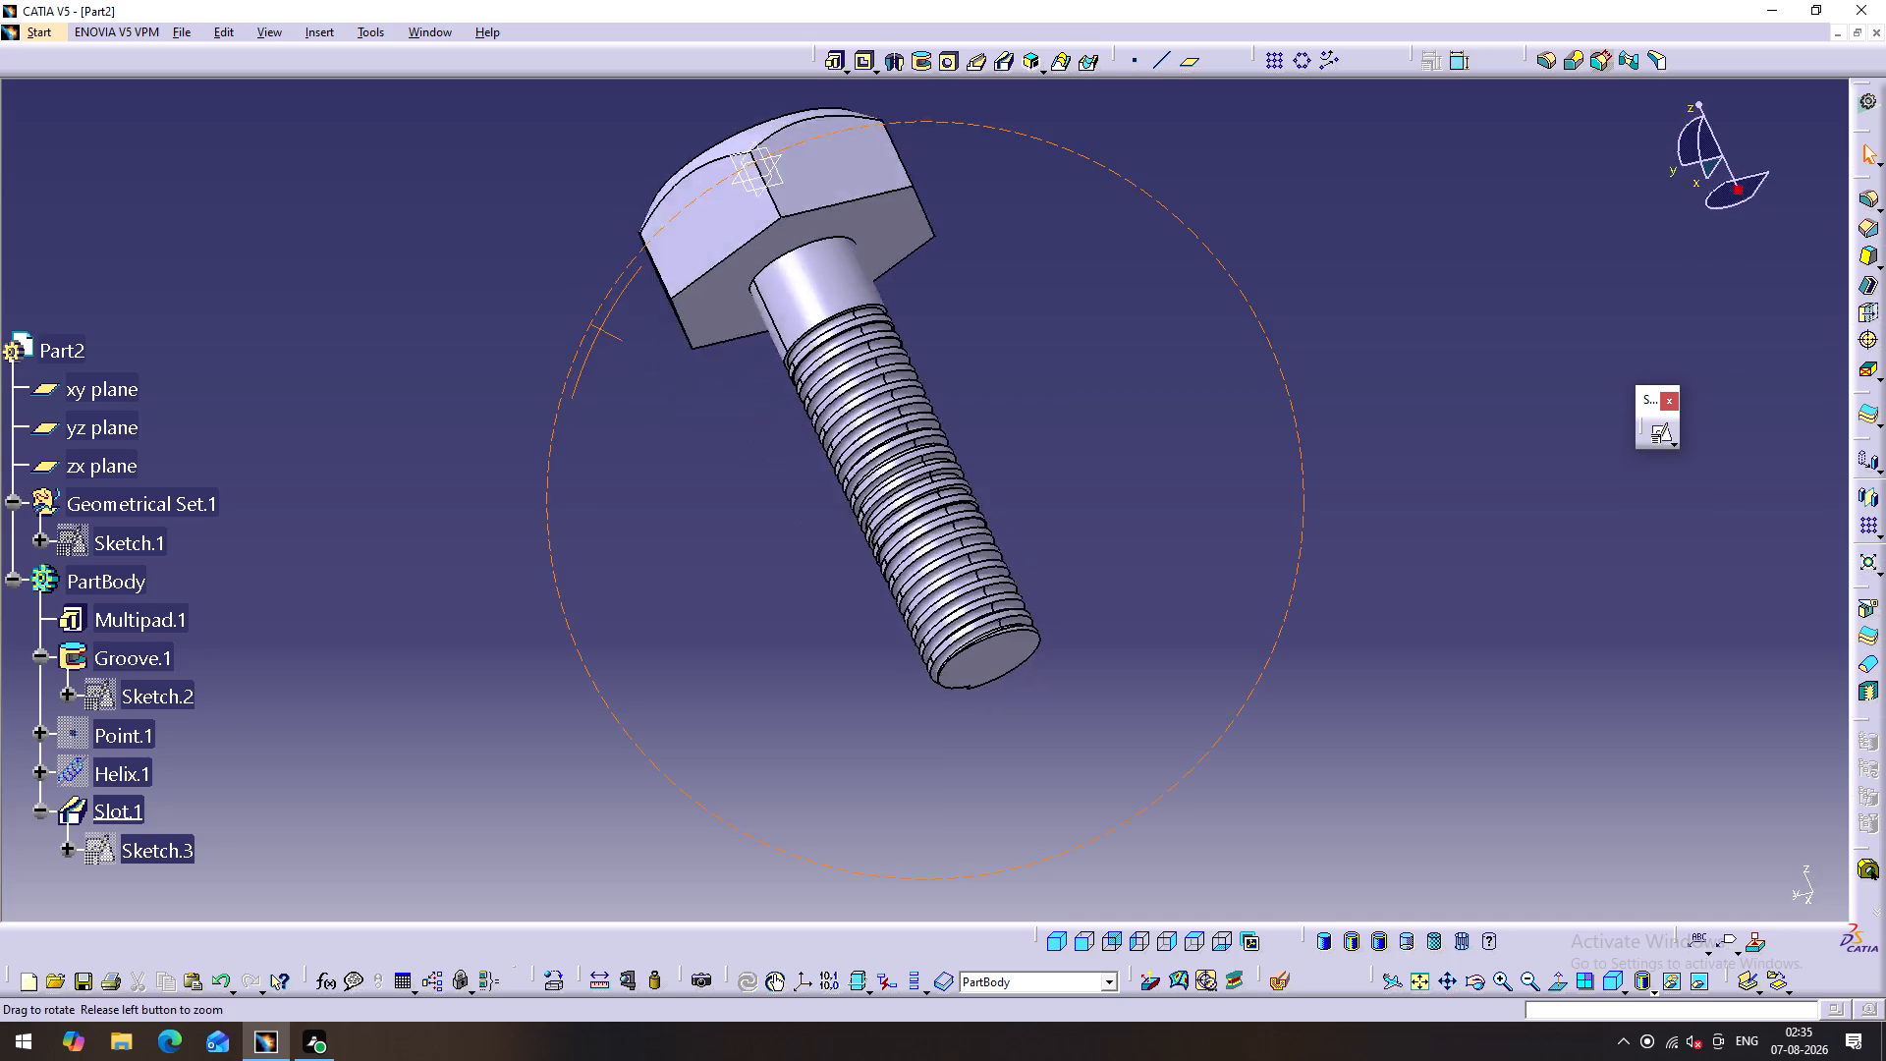
middle_click_drag(549, 289, 441, 379)
right_click_drag(549, 289, 568, 429)
middle_click_drag(441, 381, 568, 429)
middle_click_drag(1258, 494, 1359, 813)
right_click_drag(1258, 494, 1359, 813)
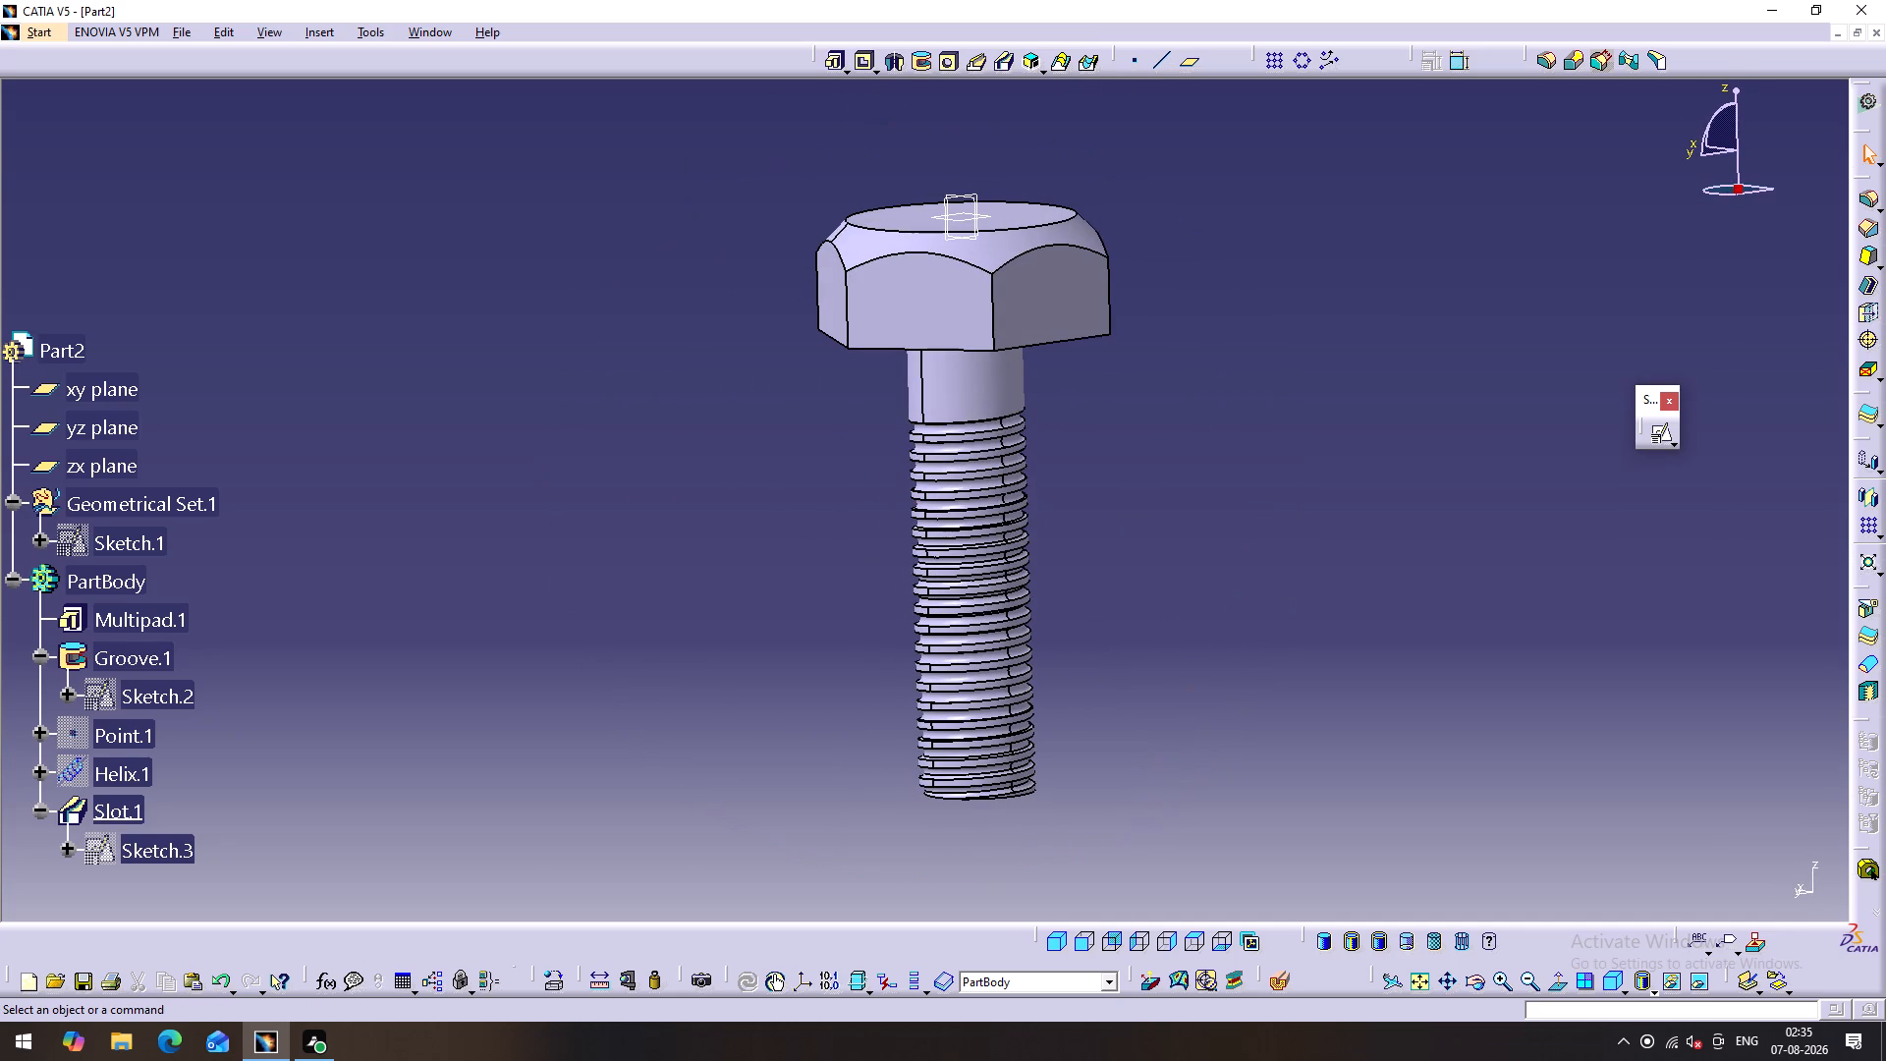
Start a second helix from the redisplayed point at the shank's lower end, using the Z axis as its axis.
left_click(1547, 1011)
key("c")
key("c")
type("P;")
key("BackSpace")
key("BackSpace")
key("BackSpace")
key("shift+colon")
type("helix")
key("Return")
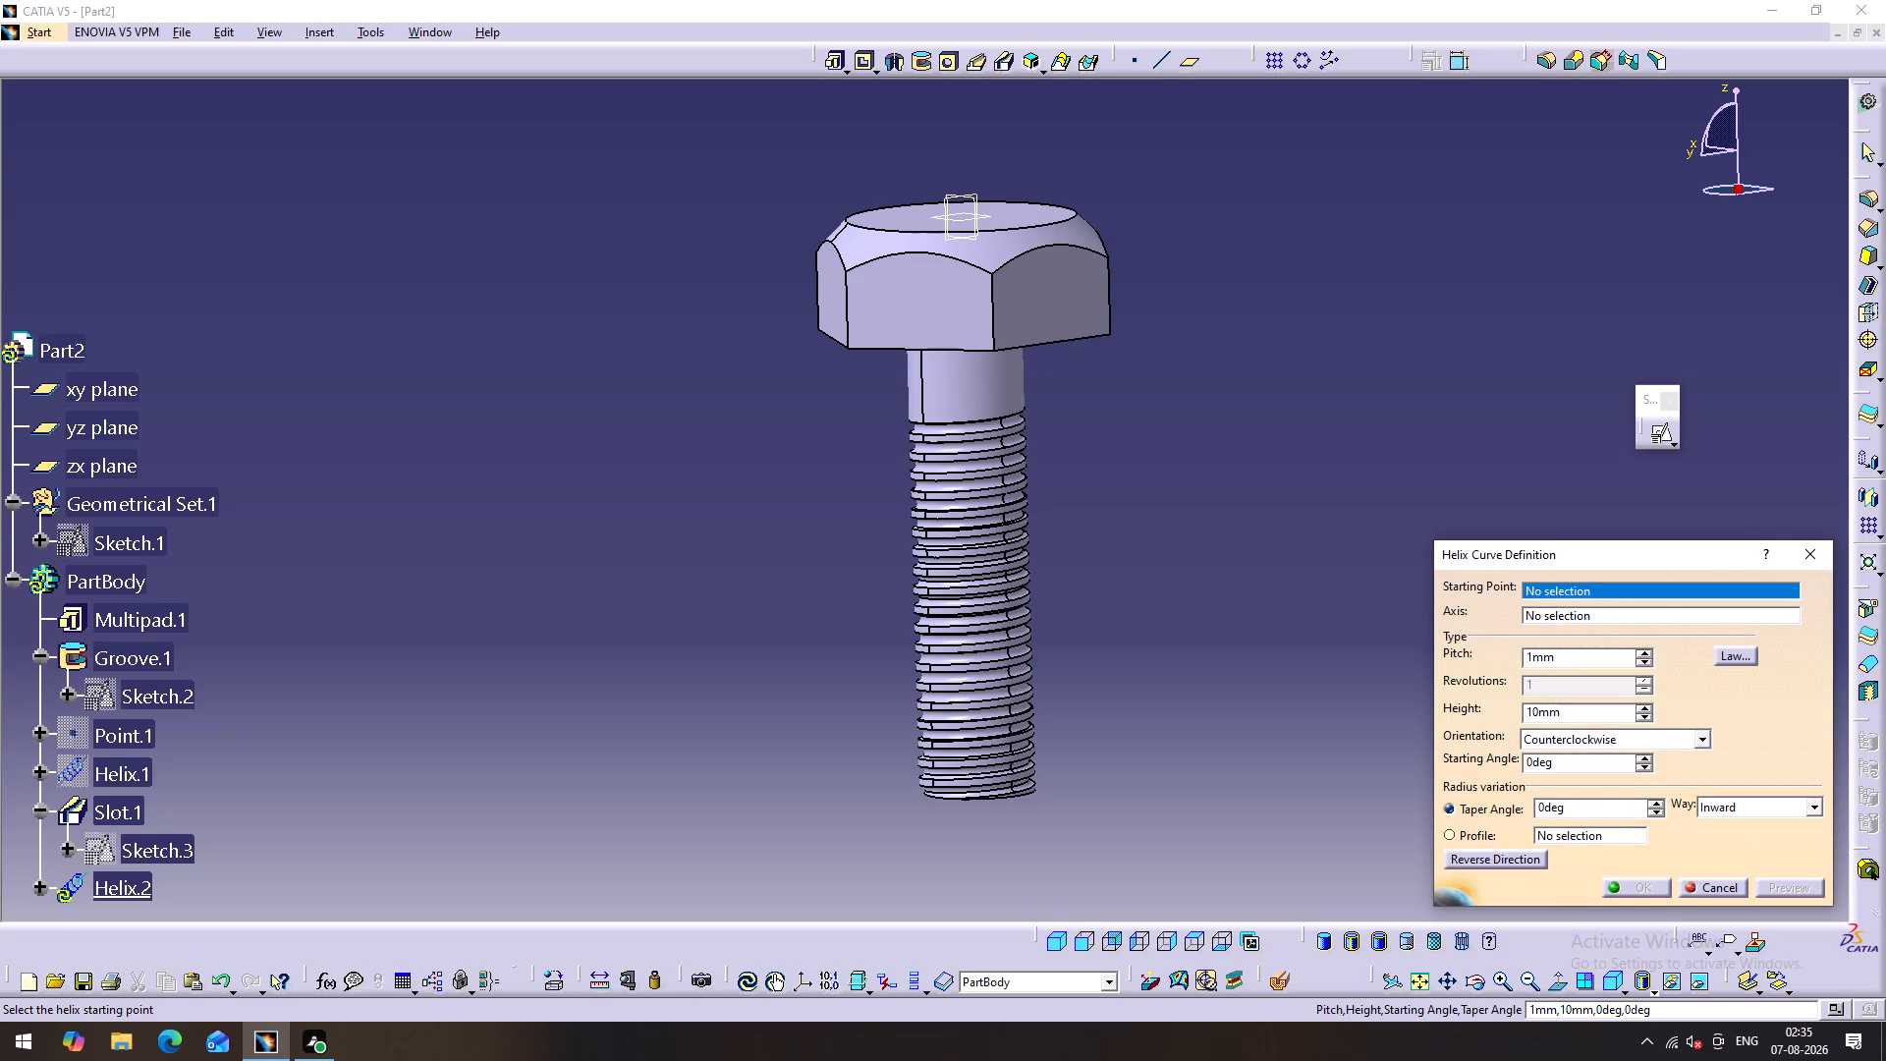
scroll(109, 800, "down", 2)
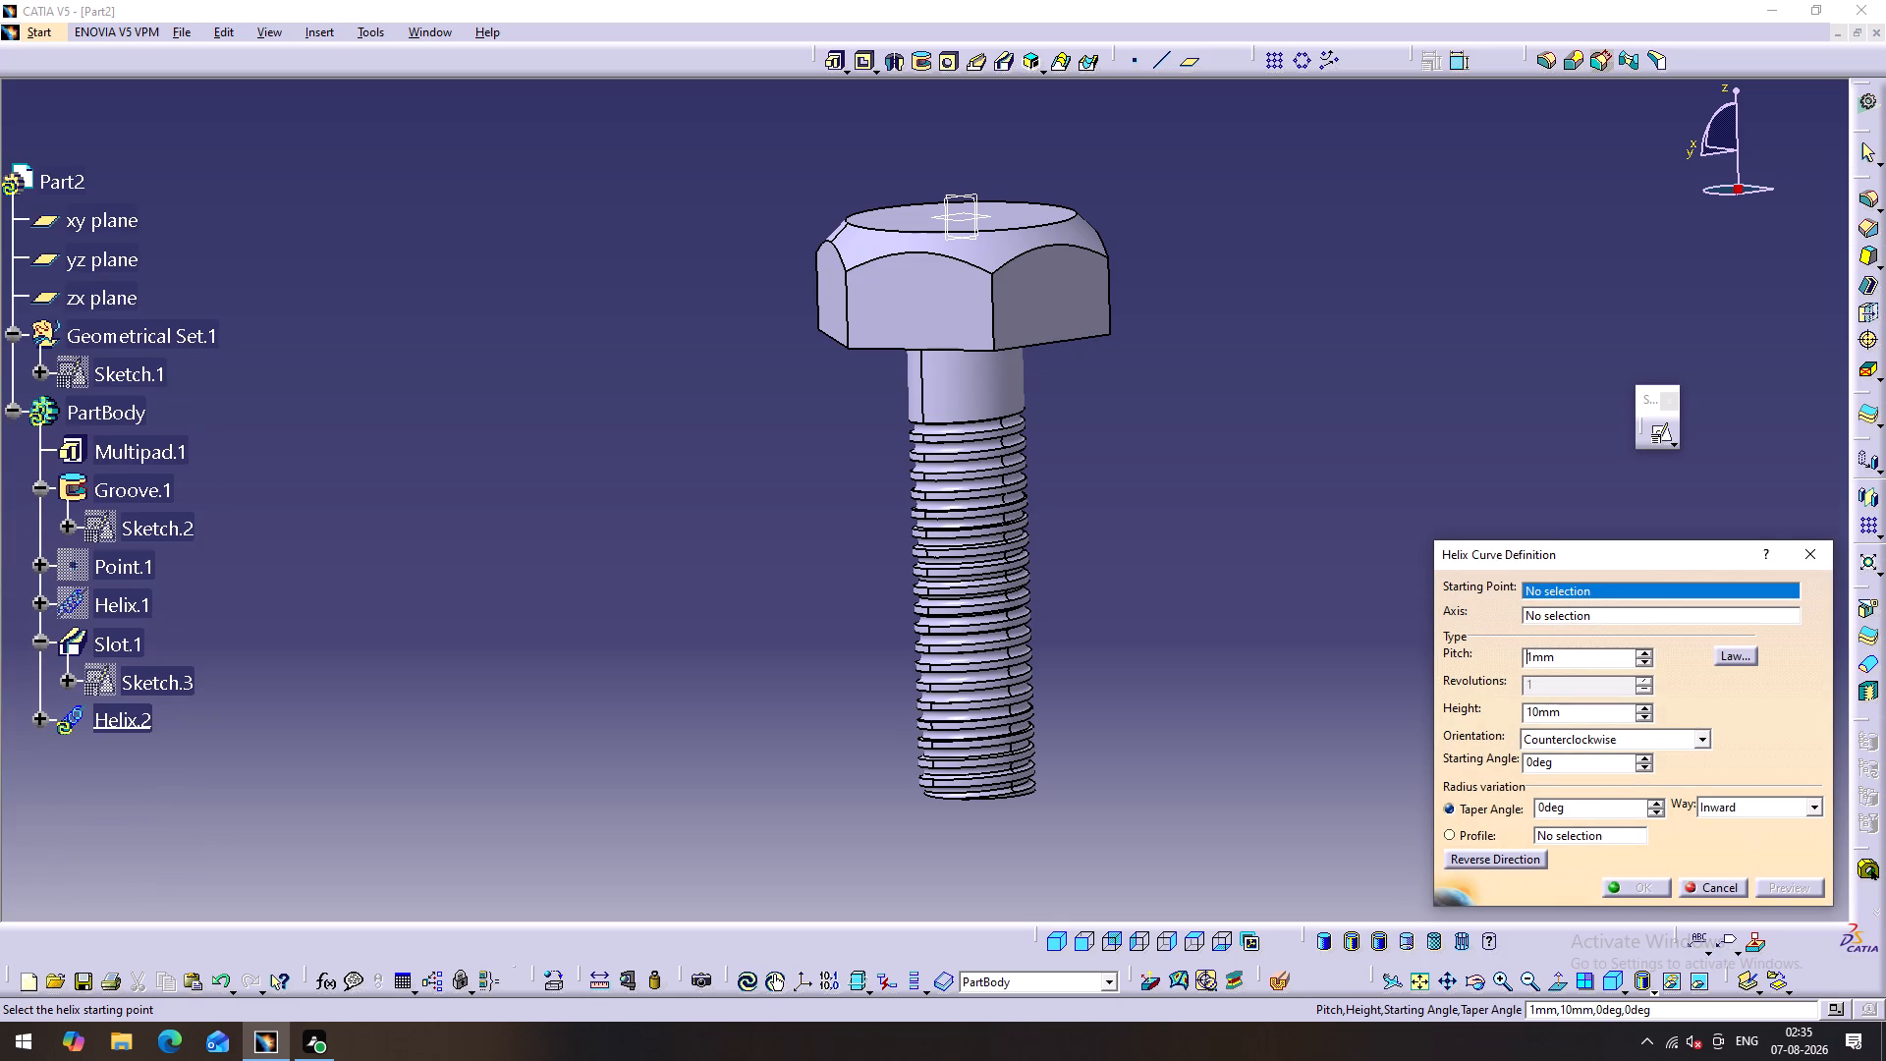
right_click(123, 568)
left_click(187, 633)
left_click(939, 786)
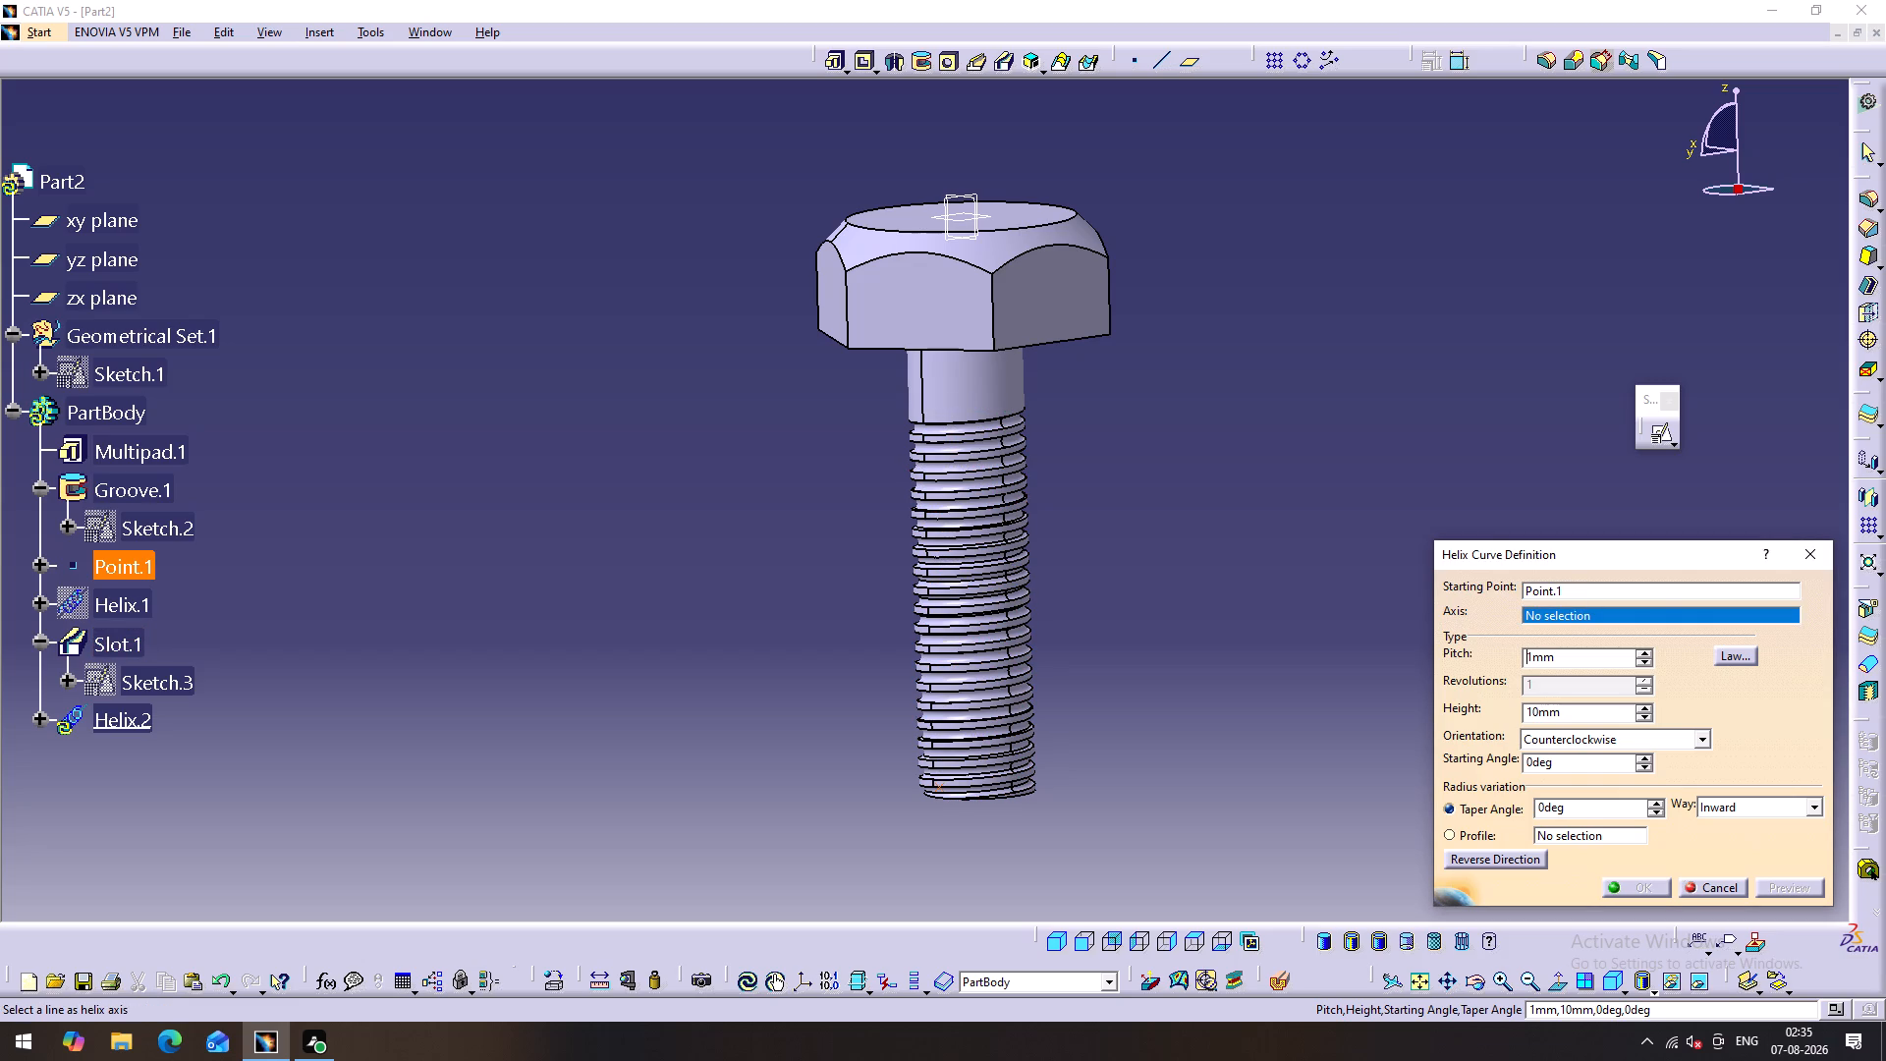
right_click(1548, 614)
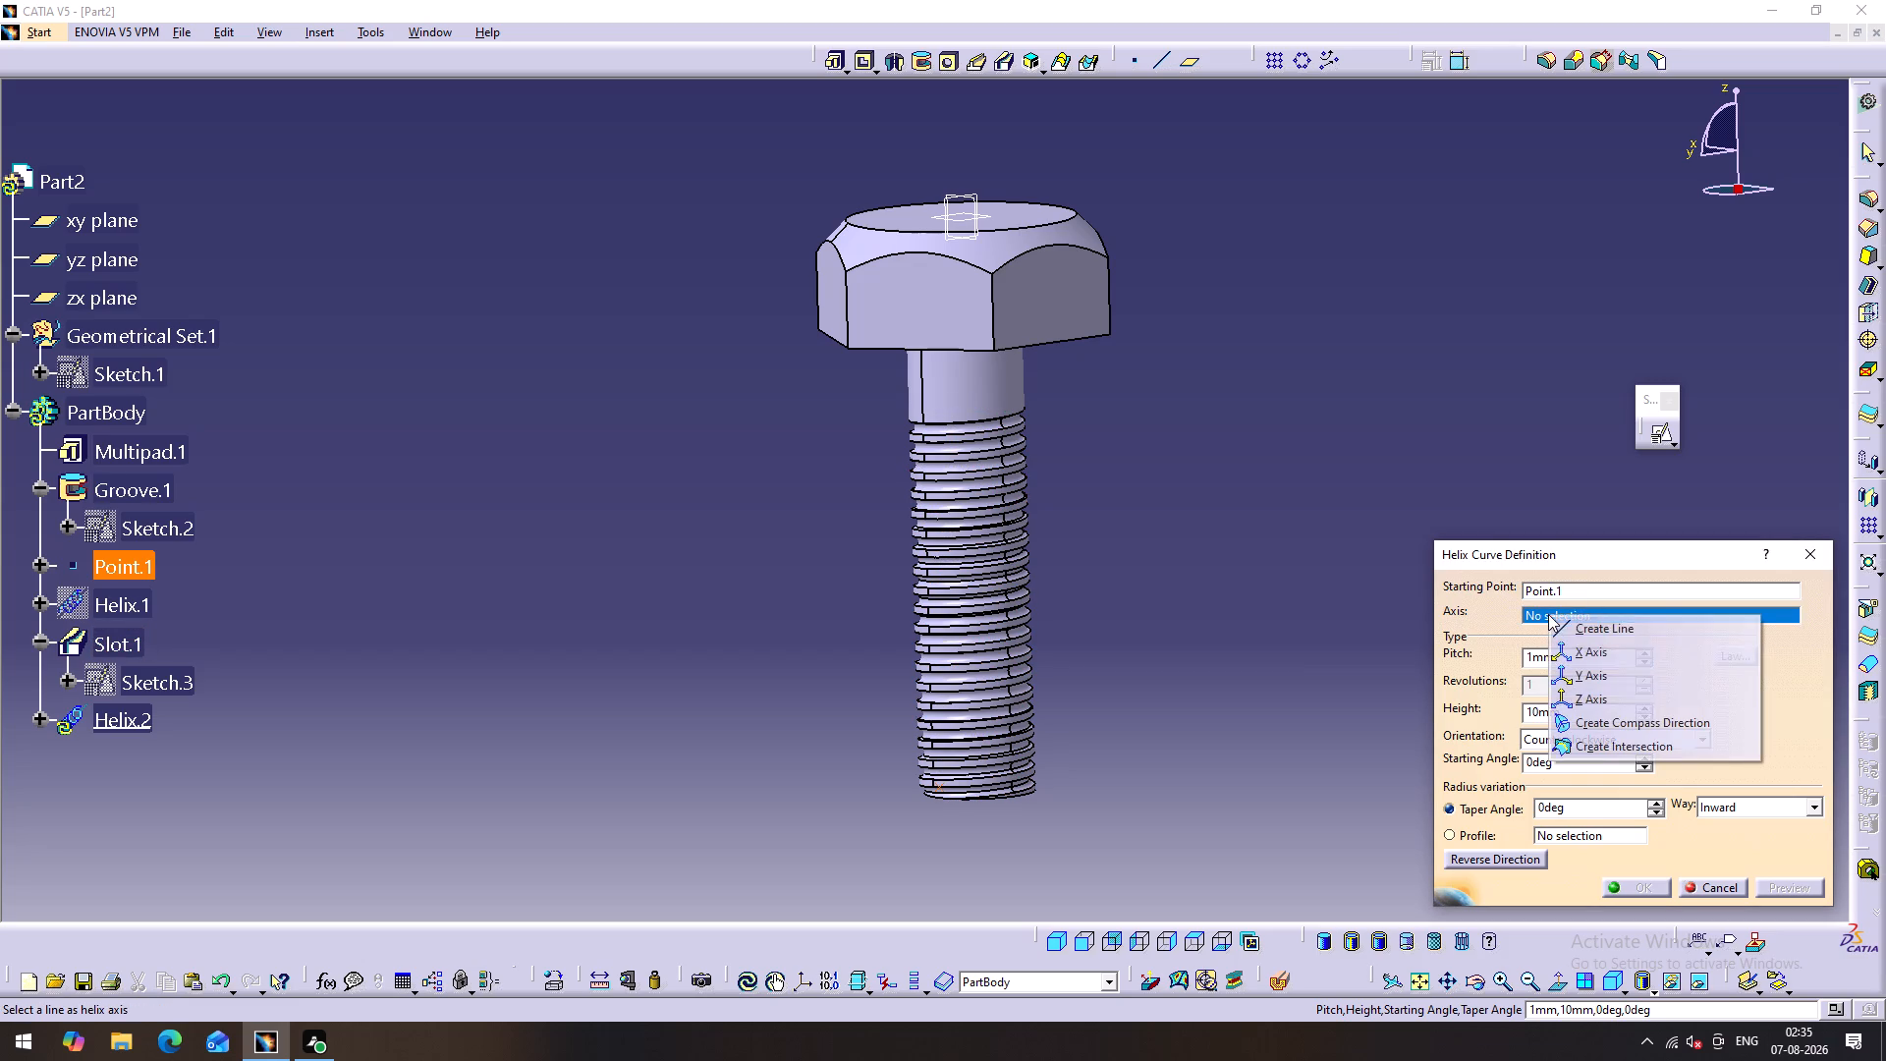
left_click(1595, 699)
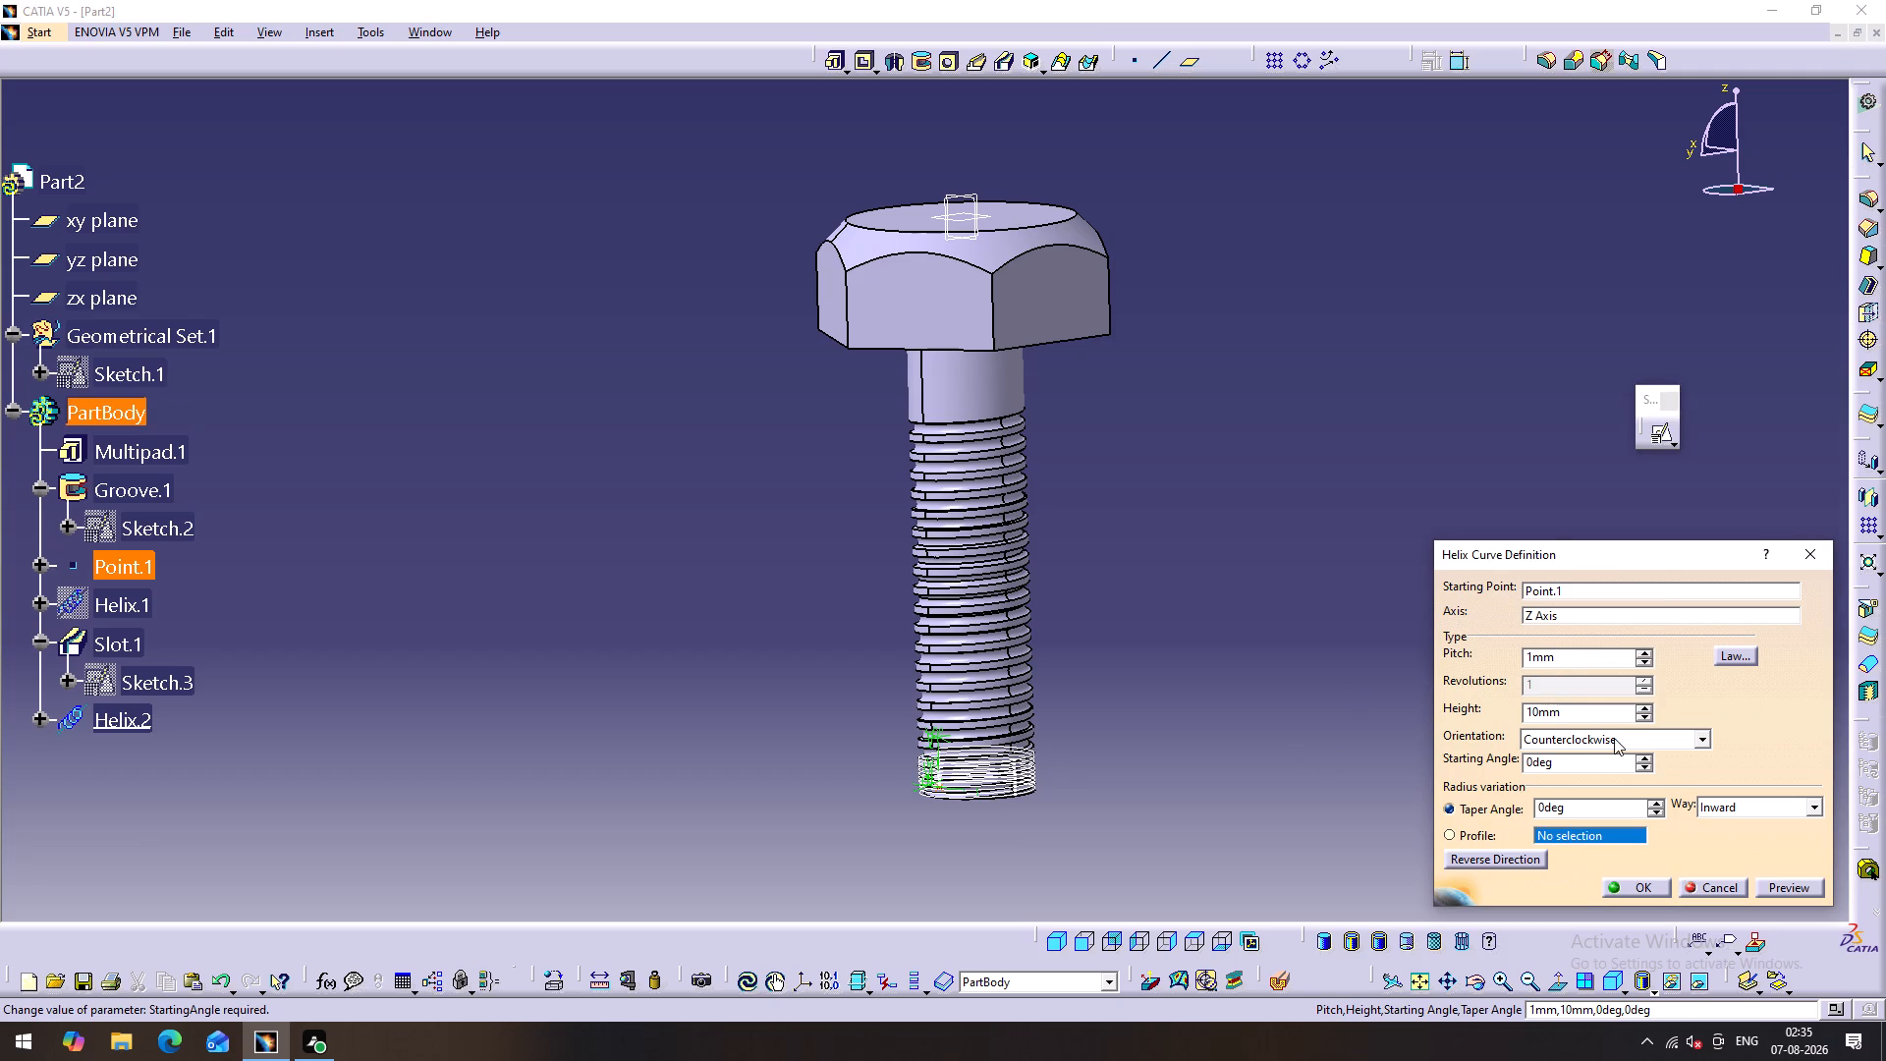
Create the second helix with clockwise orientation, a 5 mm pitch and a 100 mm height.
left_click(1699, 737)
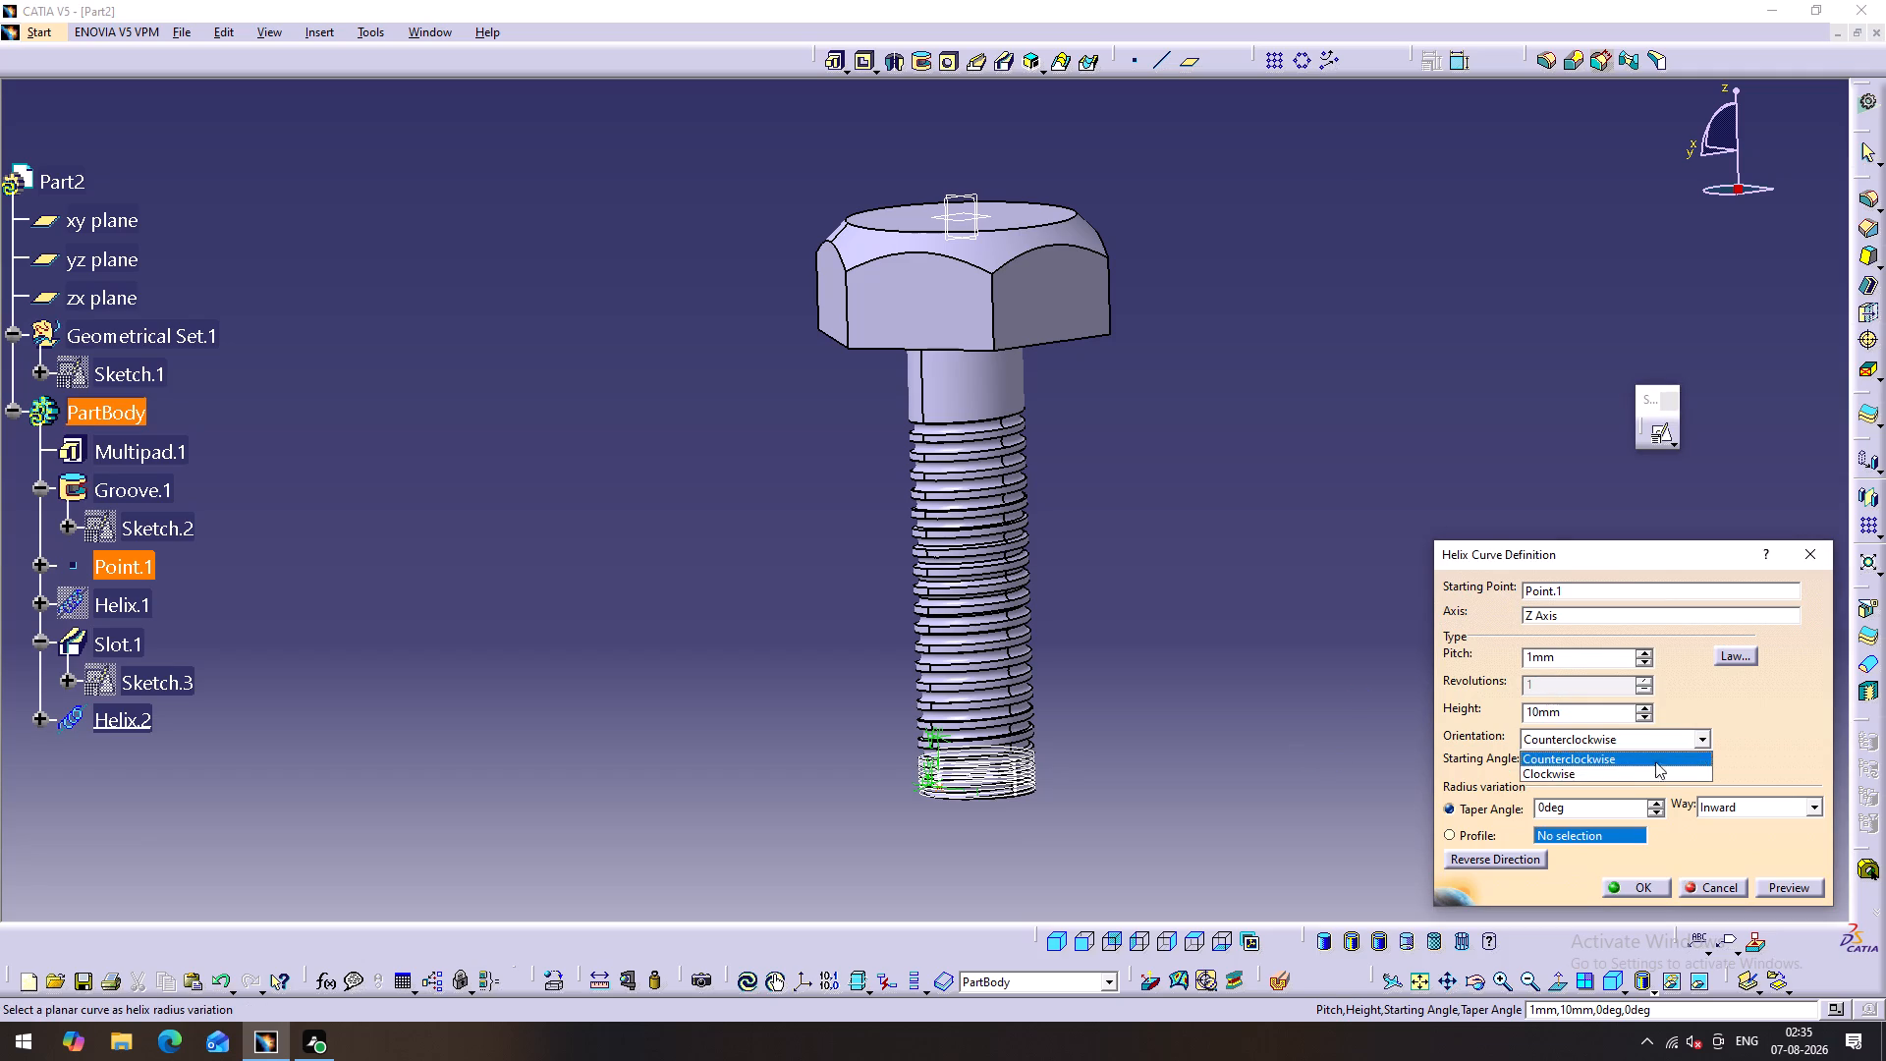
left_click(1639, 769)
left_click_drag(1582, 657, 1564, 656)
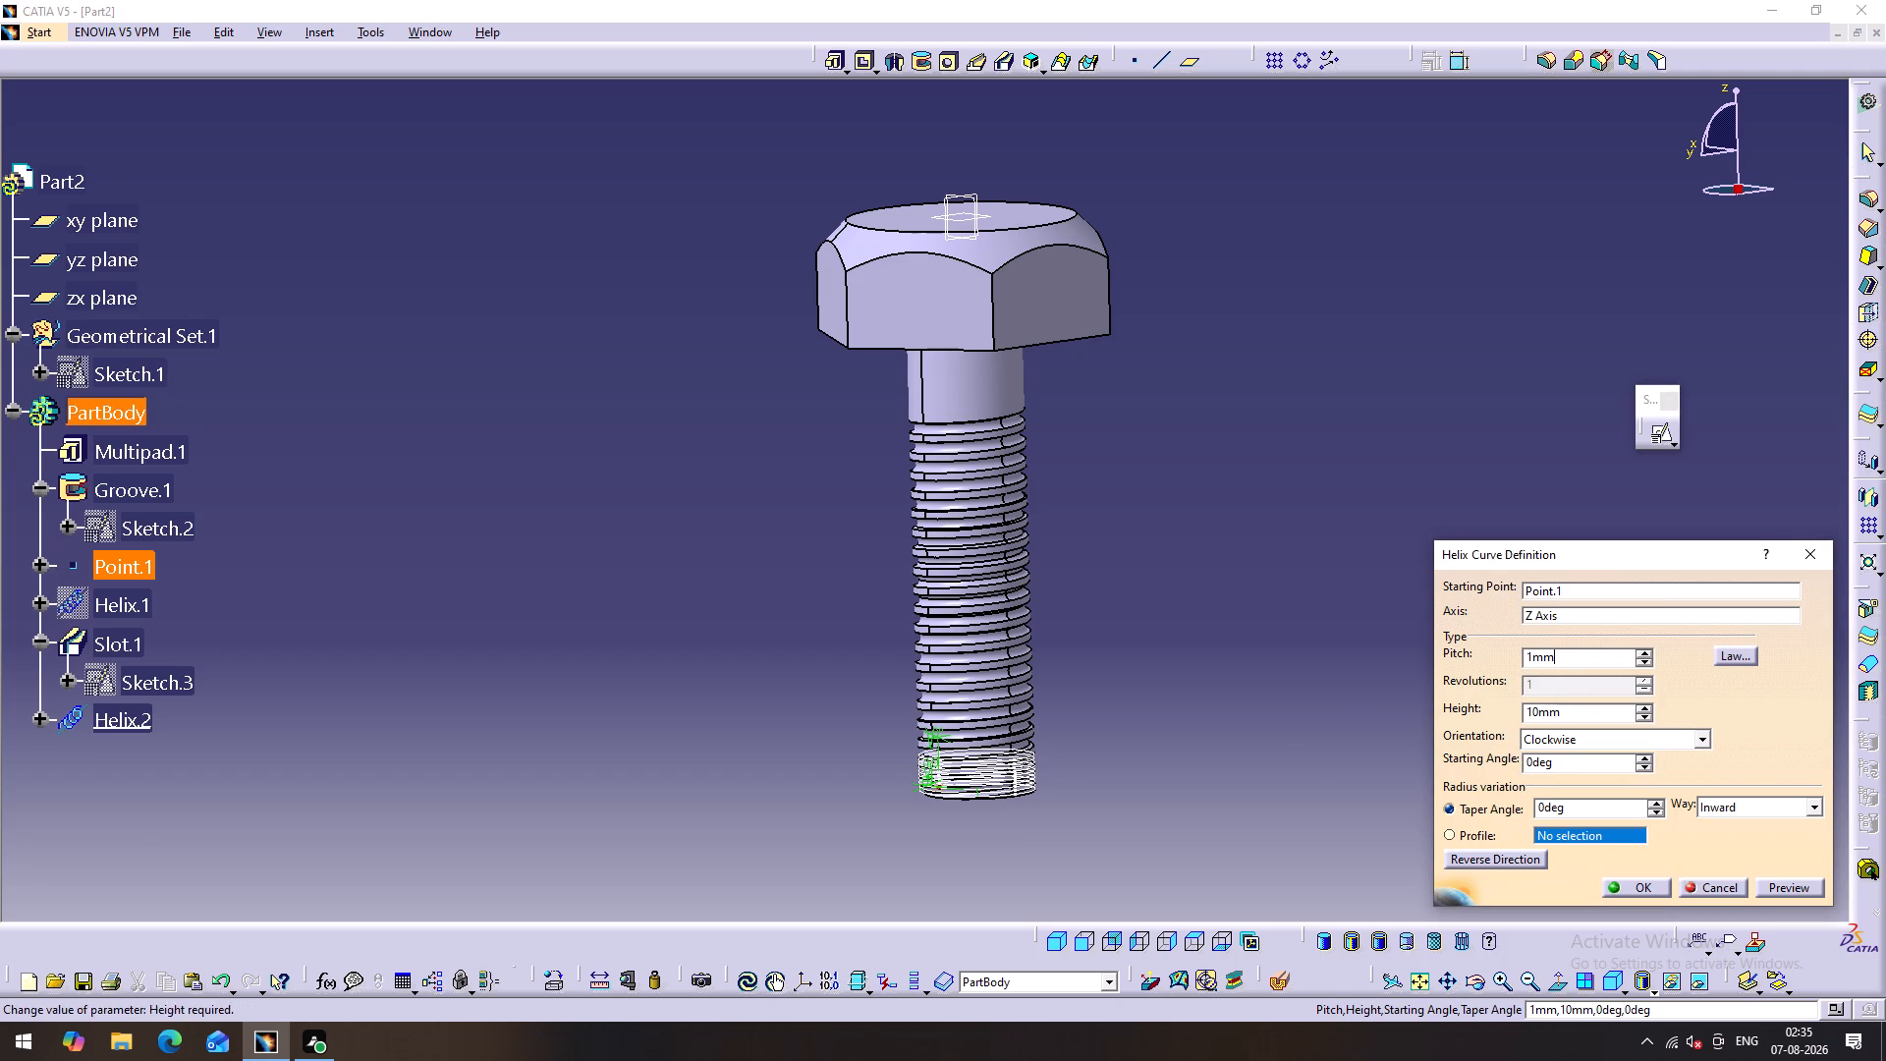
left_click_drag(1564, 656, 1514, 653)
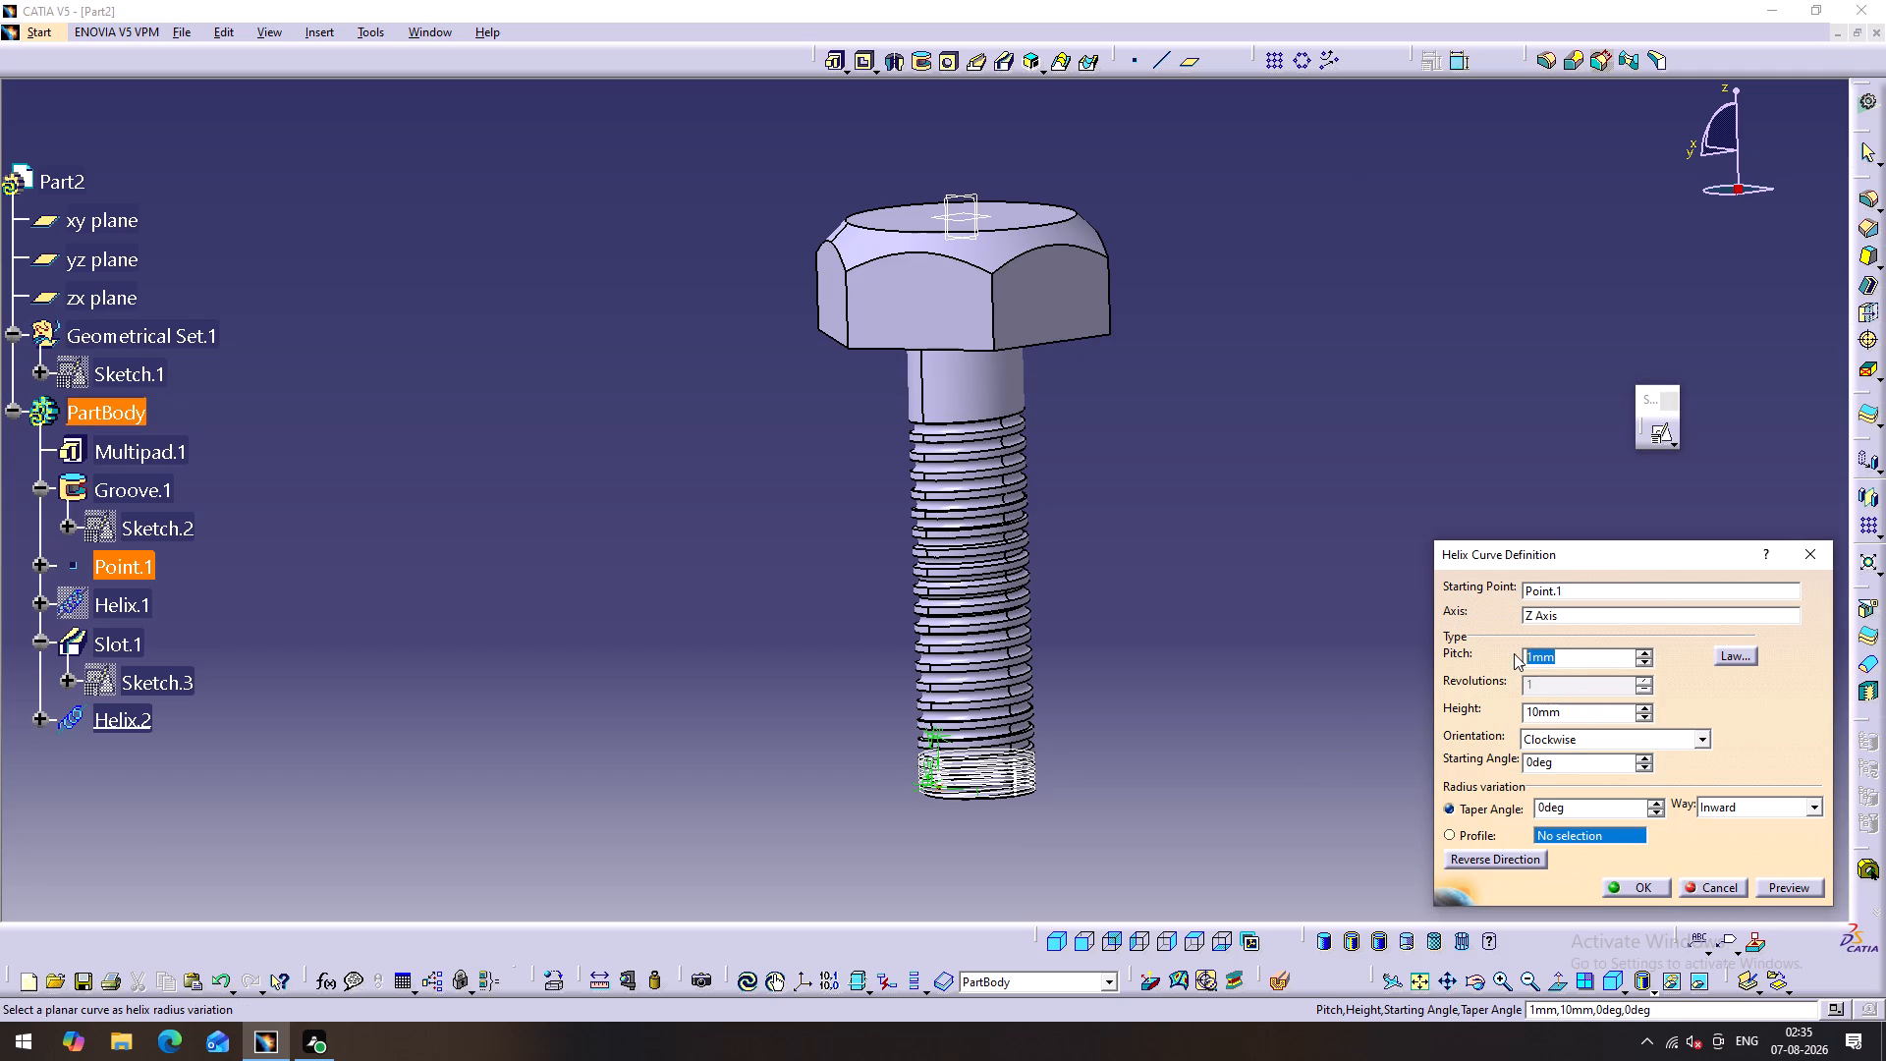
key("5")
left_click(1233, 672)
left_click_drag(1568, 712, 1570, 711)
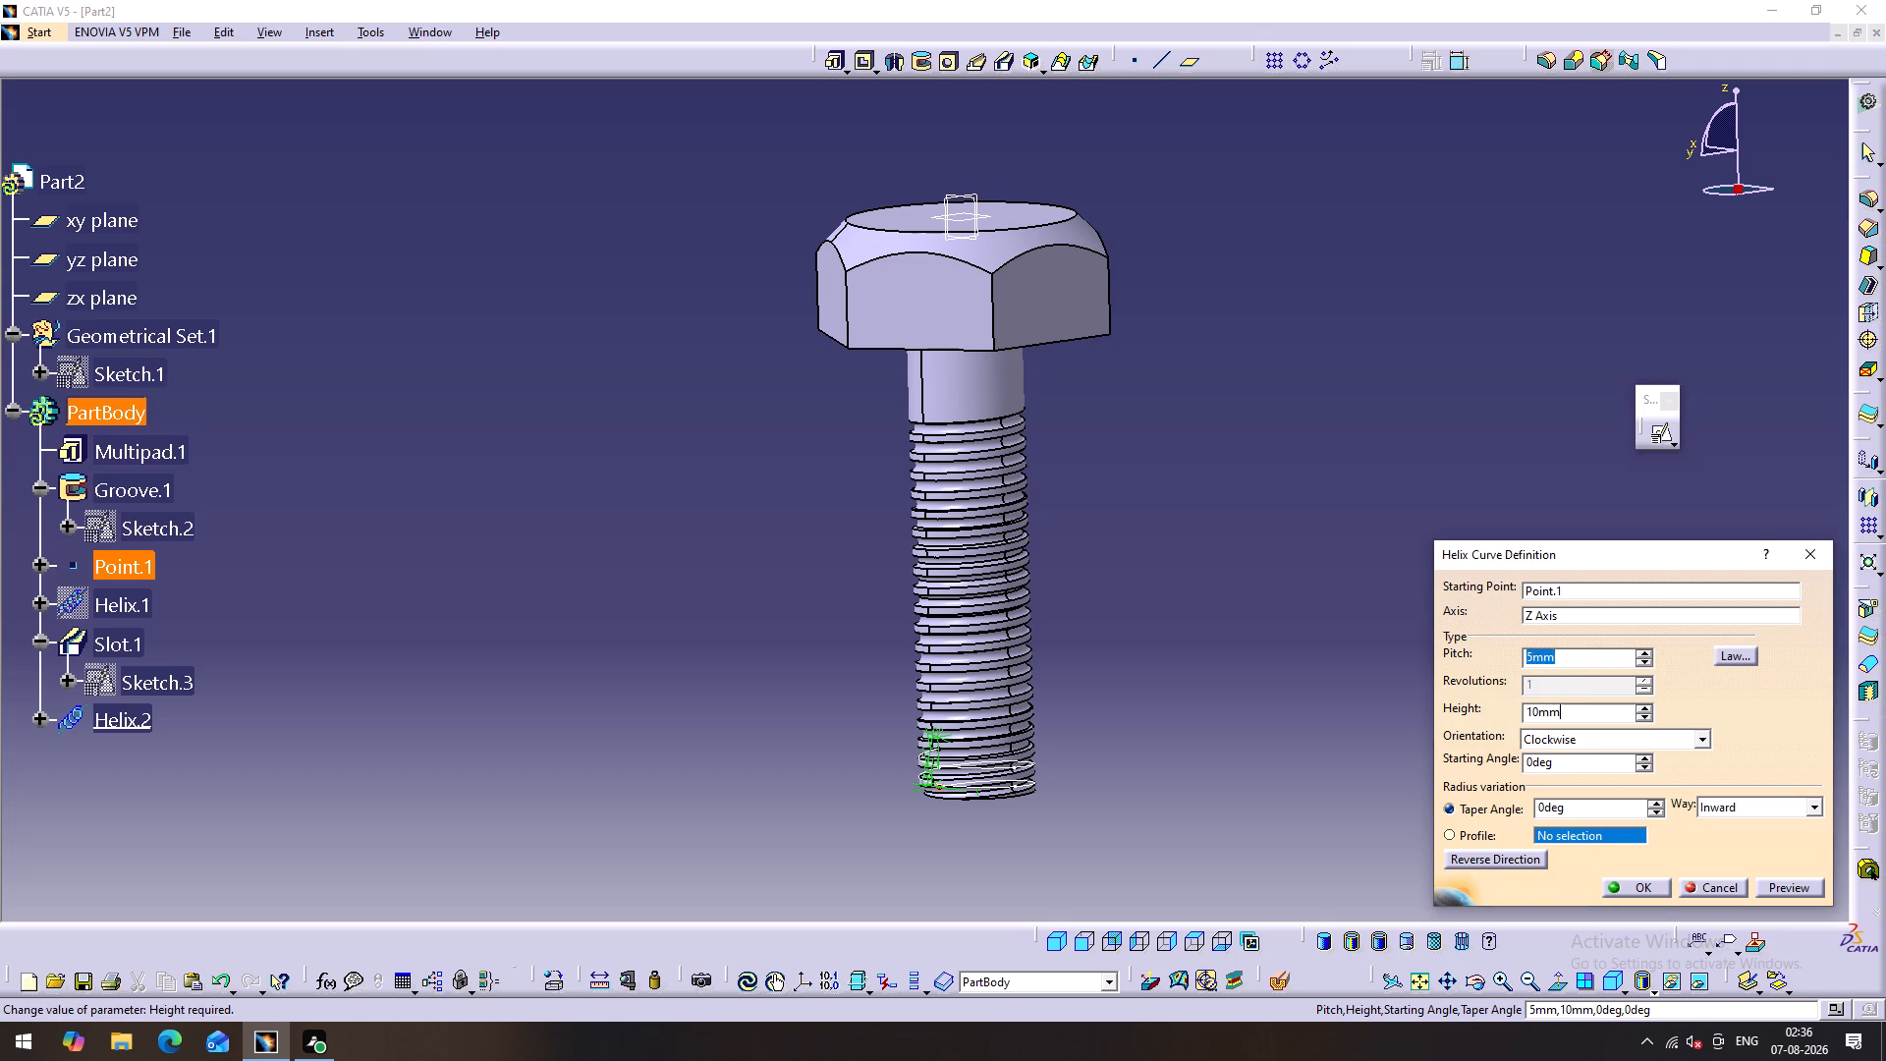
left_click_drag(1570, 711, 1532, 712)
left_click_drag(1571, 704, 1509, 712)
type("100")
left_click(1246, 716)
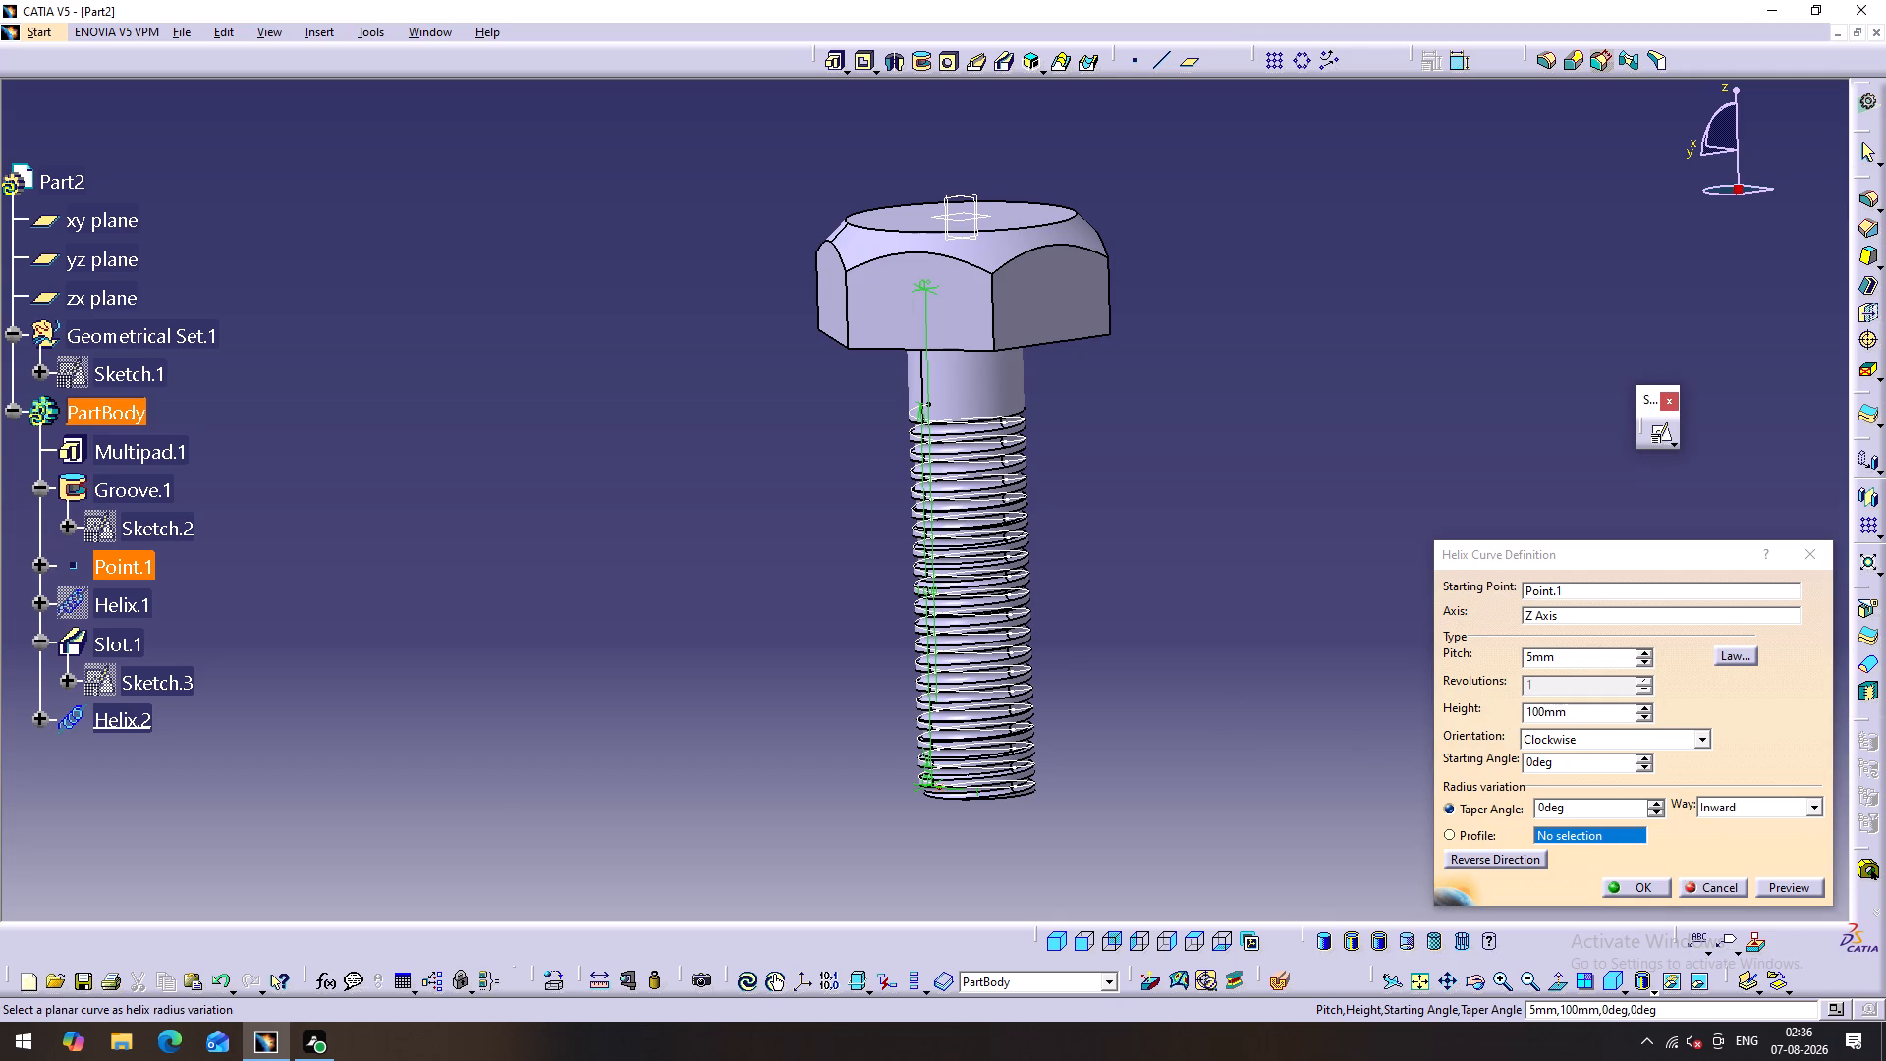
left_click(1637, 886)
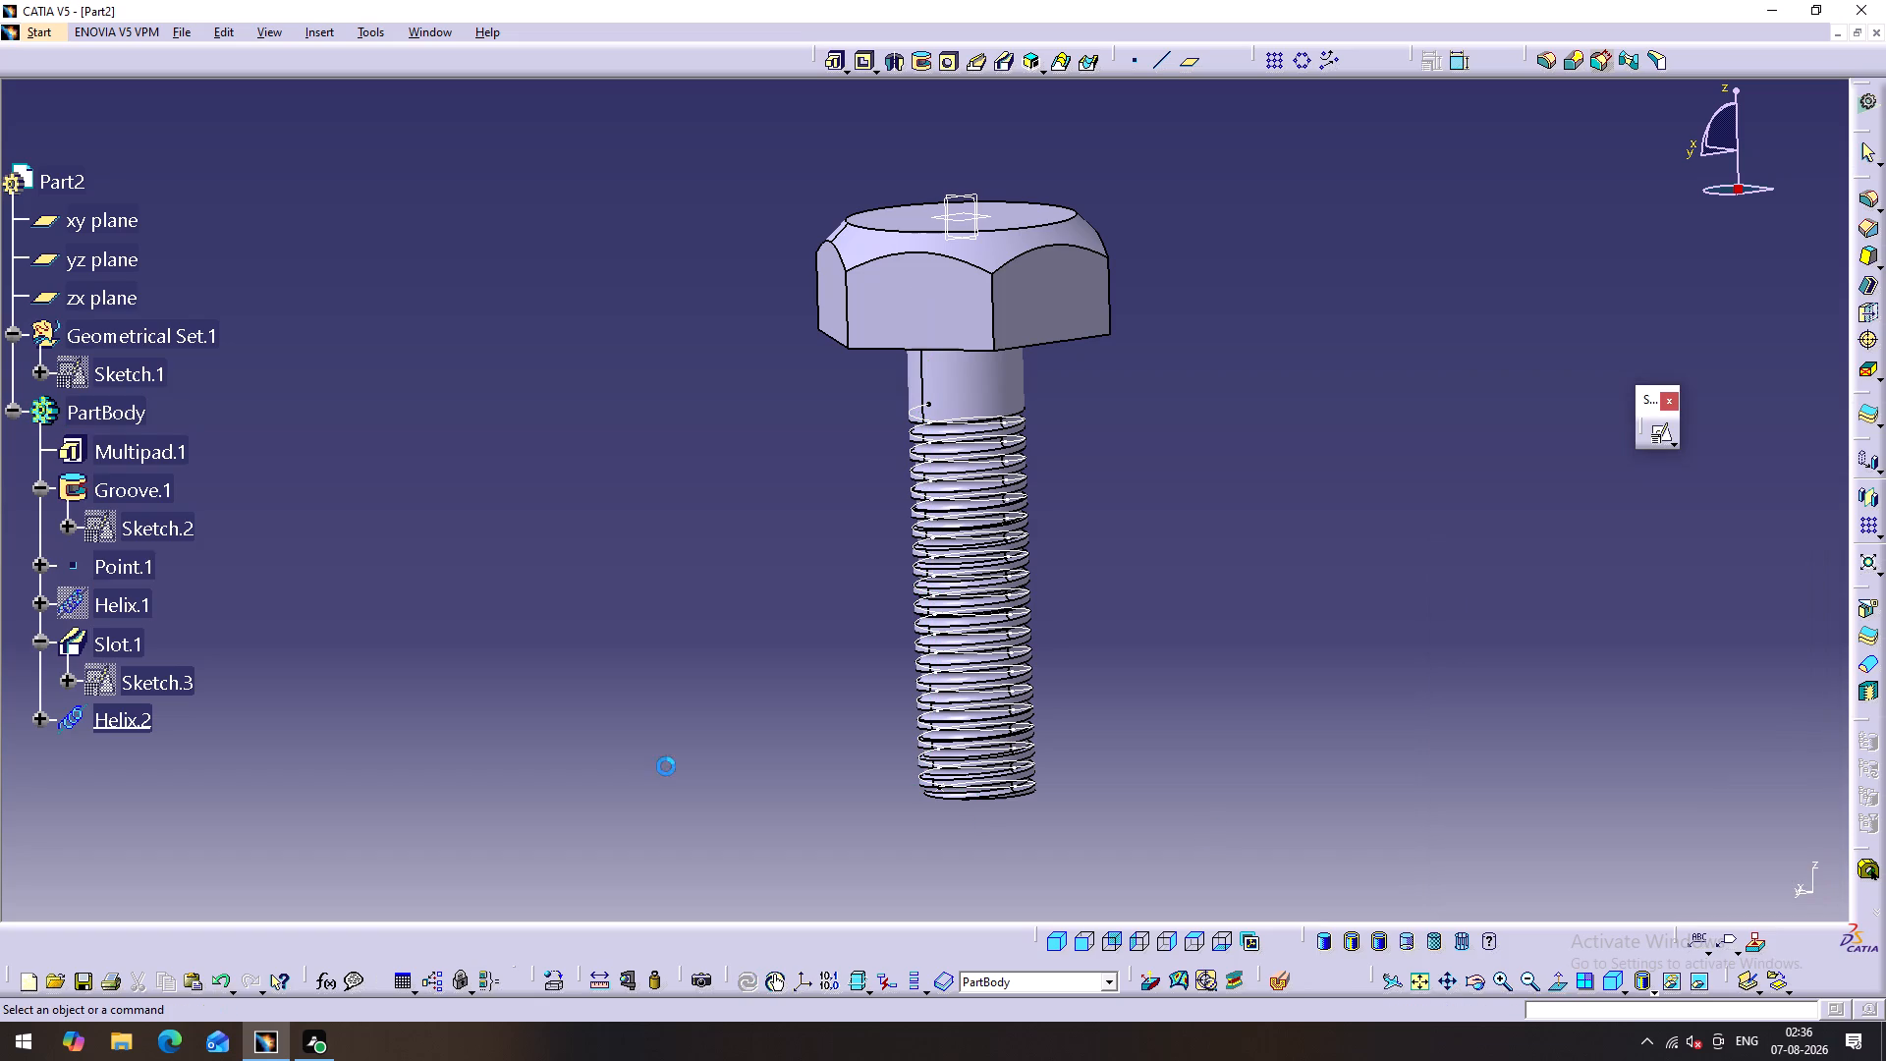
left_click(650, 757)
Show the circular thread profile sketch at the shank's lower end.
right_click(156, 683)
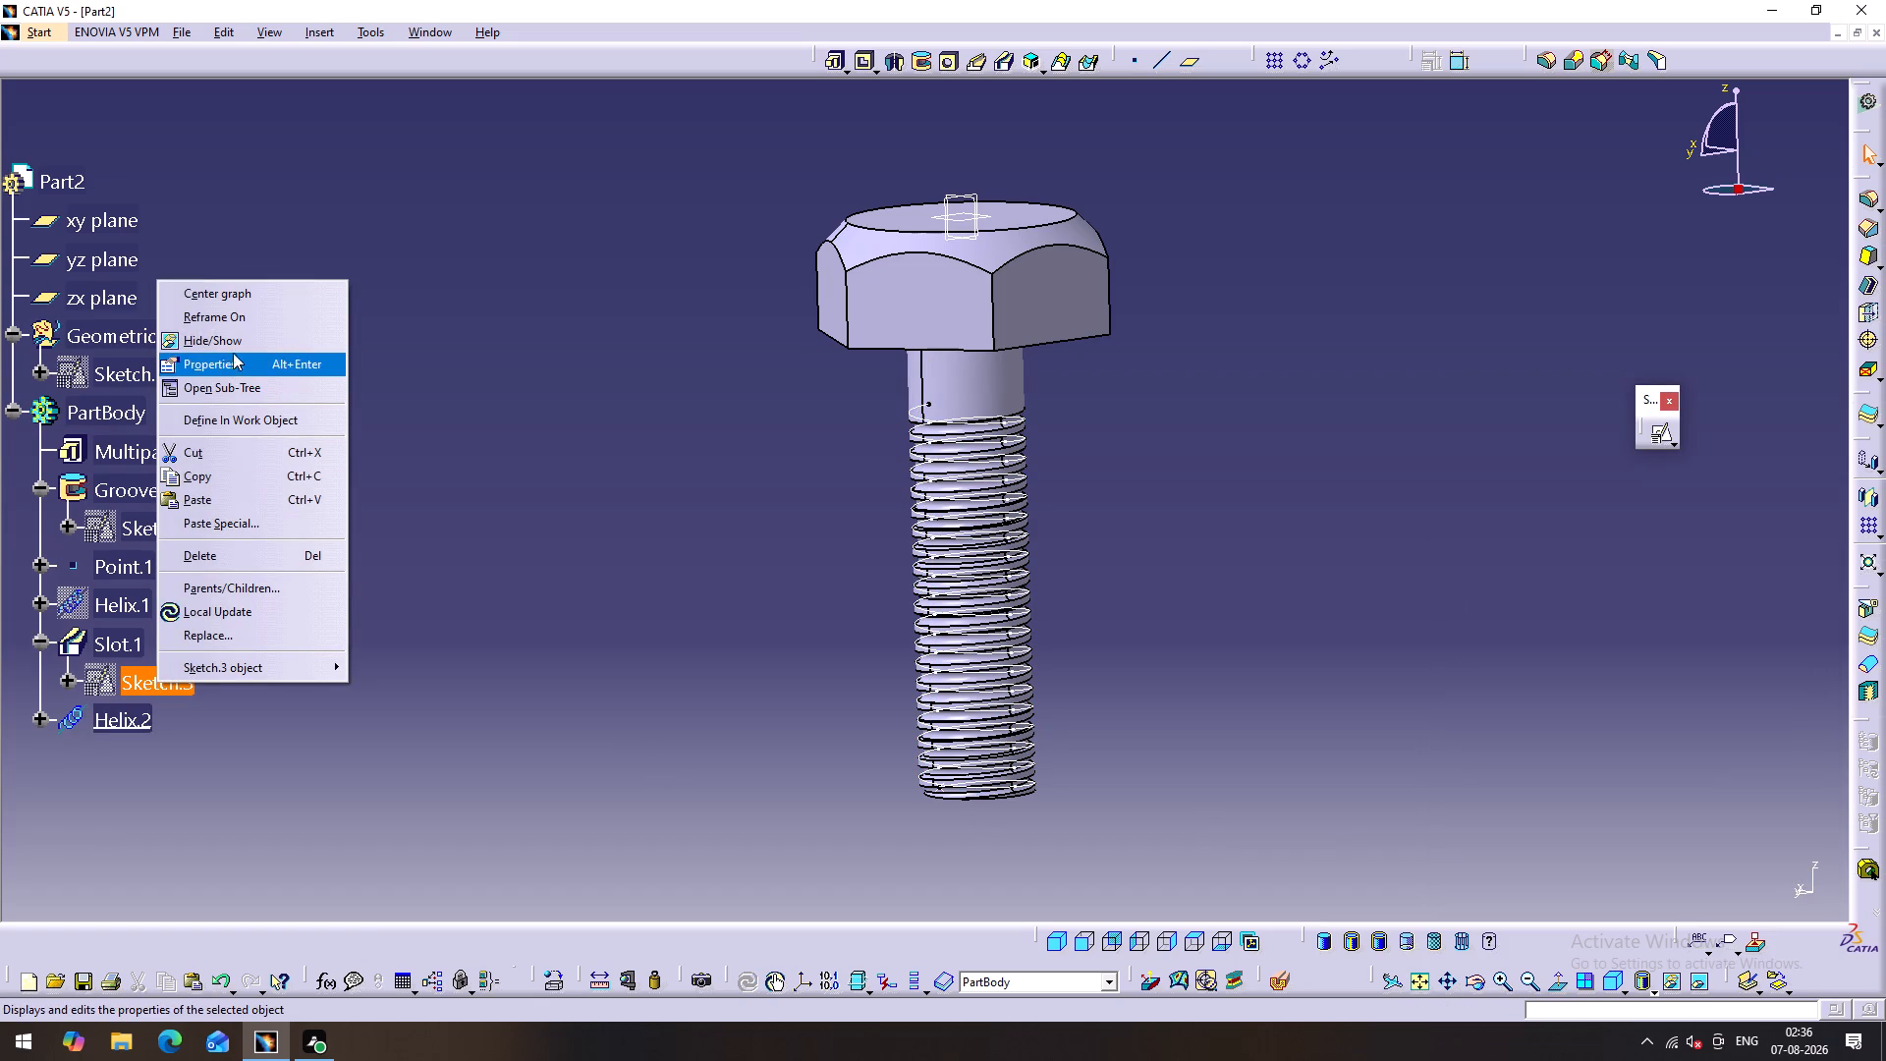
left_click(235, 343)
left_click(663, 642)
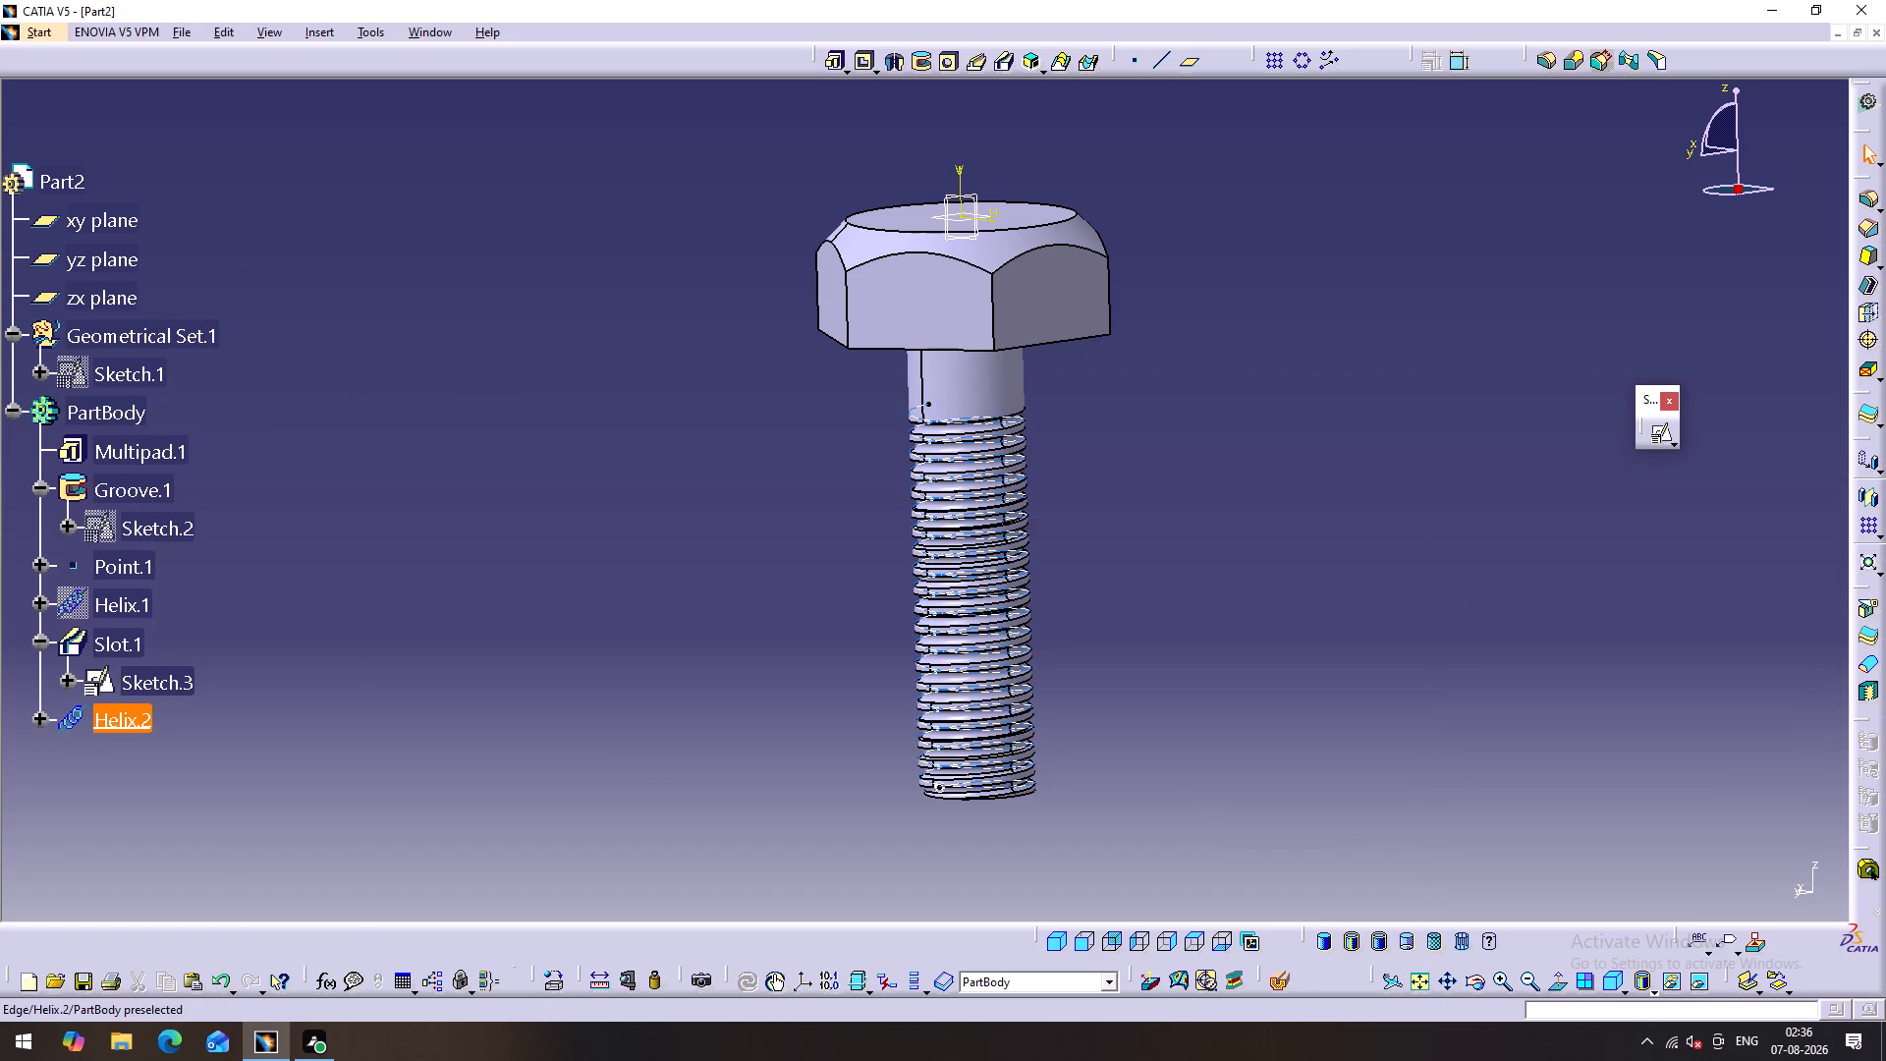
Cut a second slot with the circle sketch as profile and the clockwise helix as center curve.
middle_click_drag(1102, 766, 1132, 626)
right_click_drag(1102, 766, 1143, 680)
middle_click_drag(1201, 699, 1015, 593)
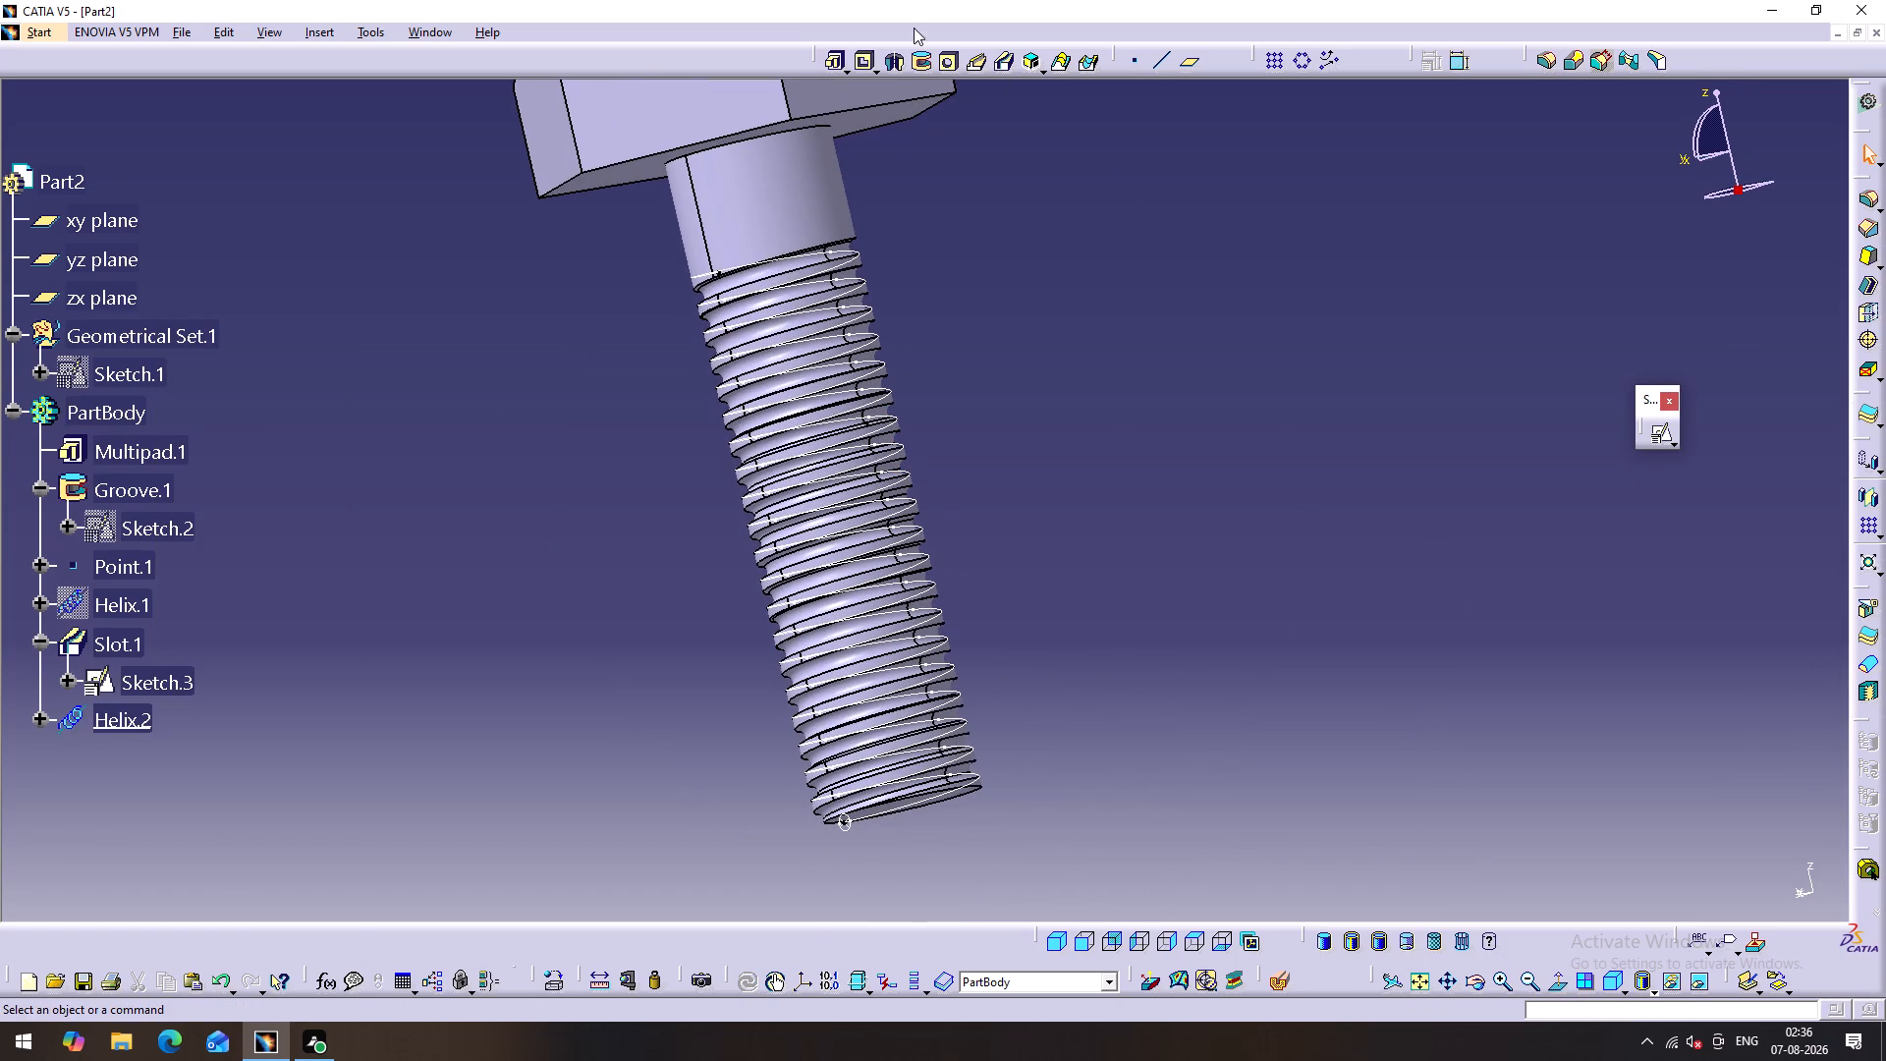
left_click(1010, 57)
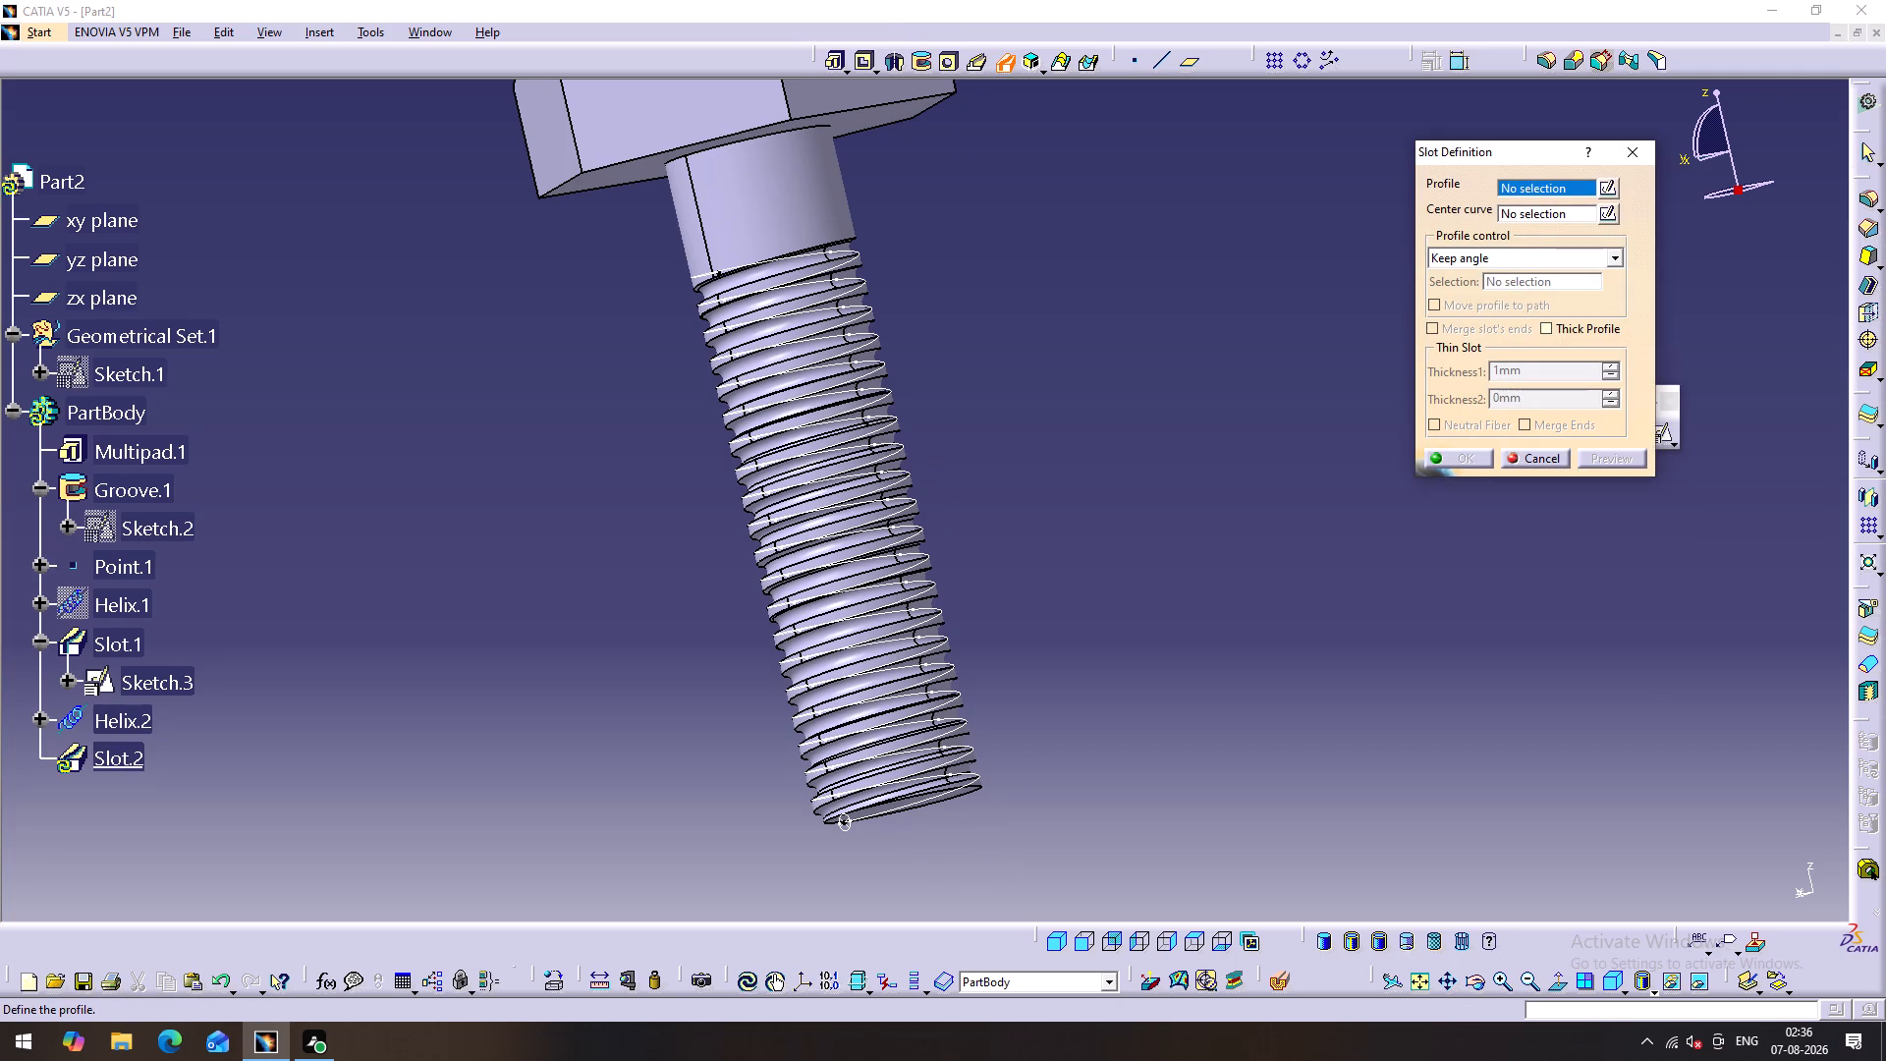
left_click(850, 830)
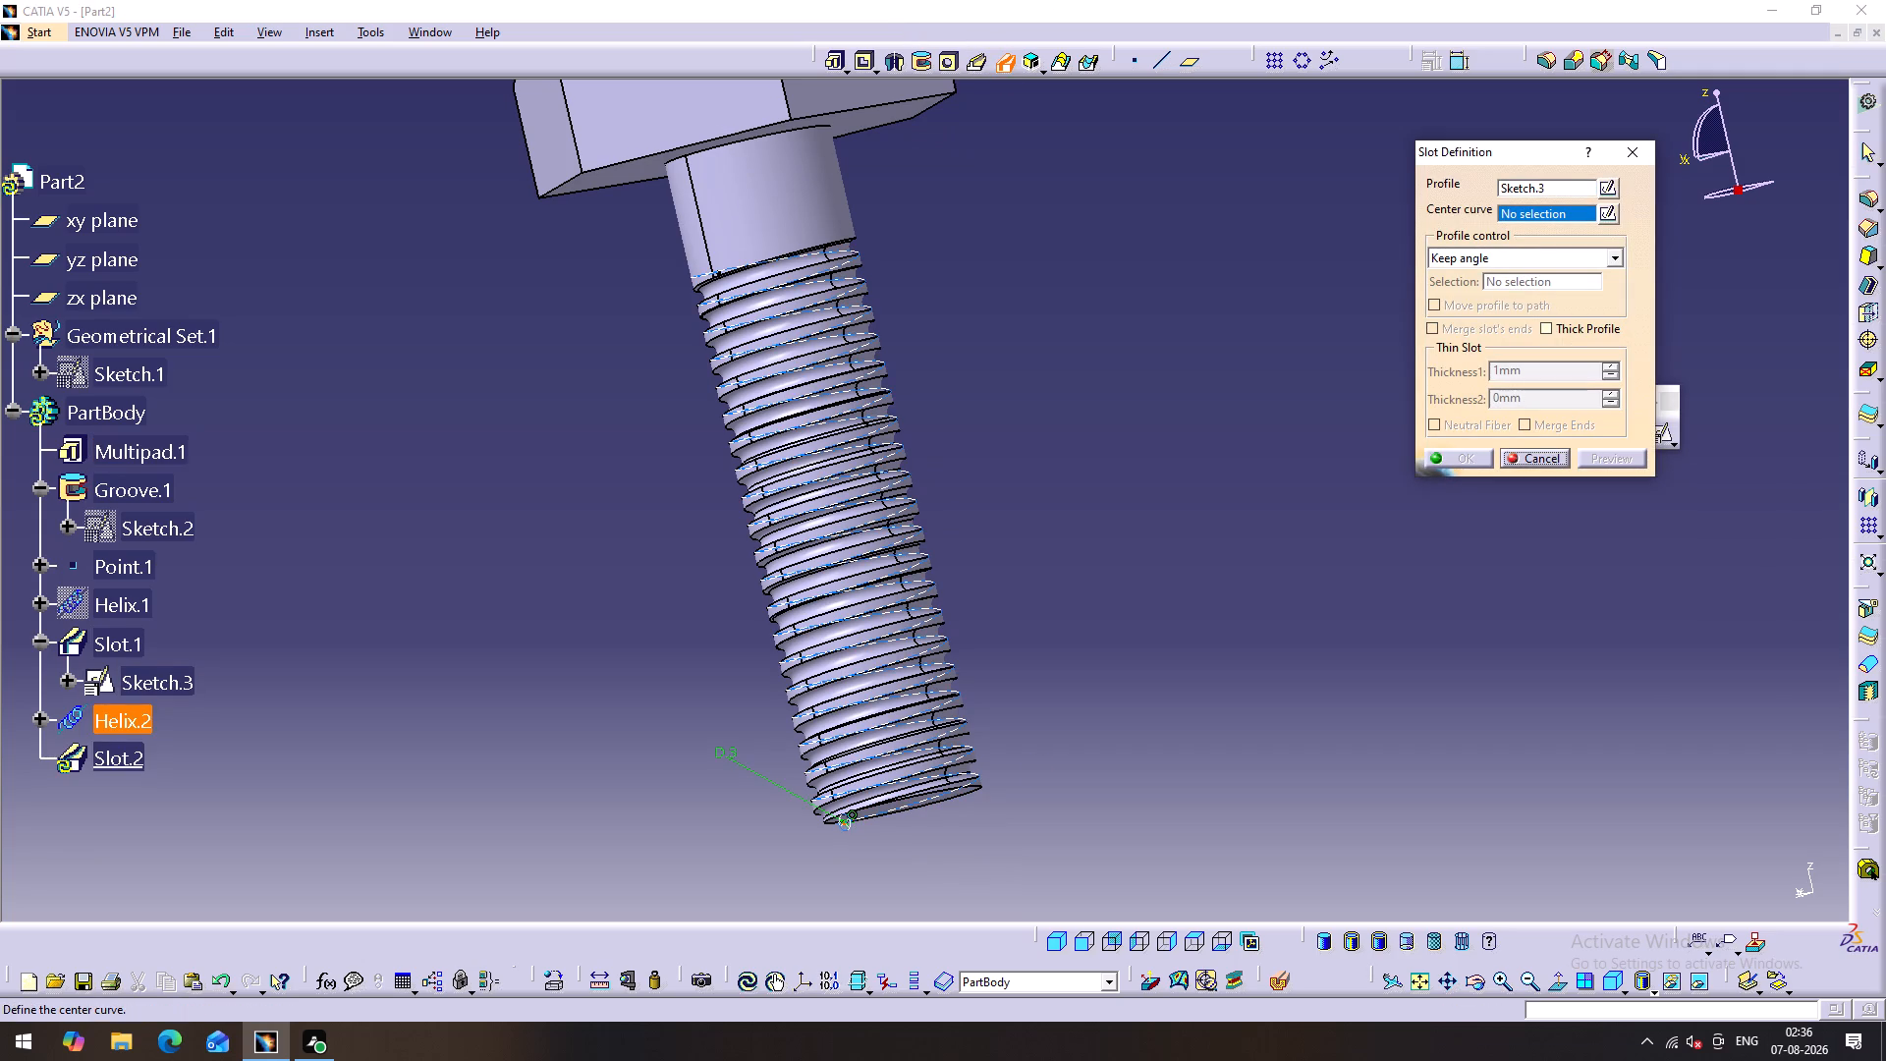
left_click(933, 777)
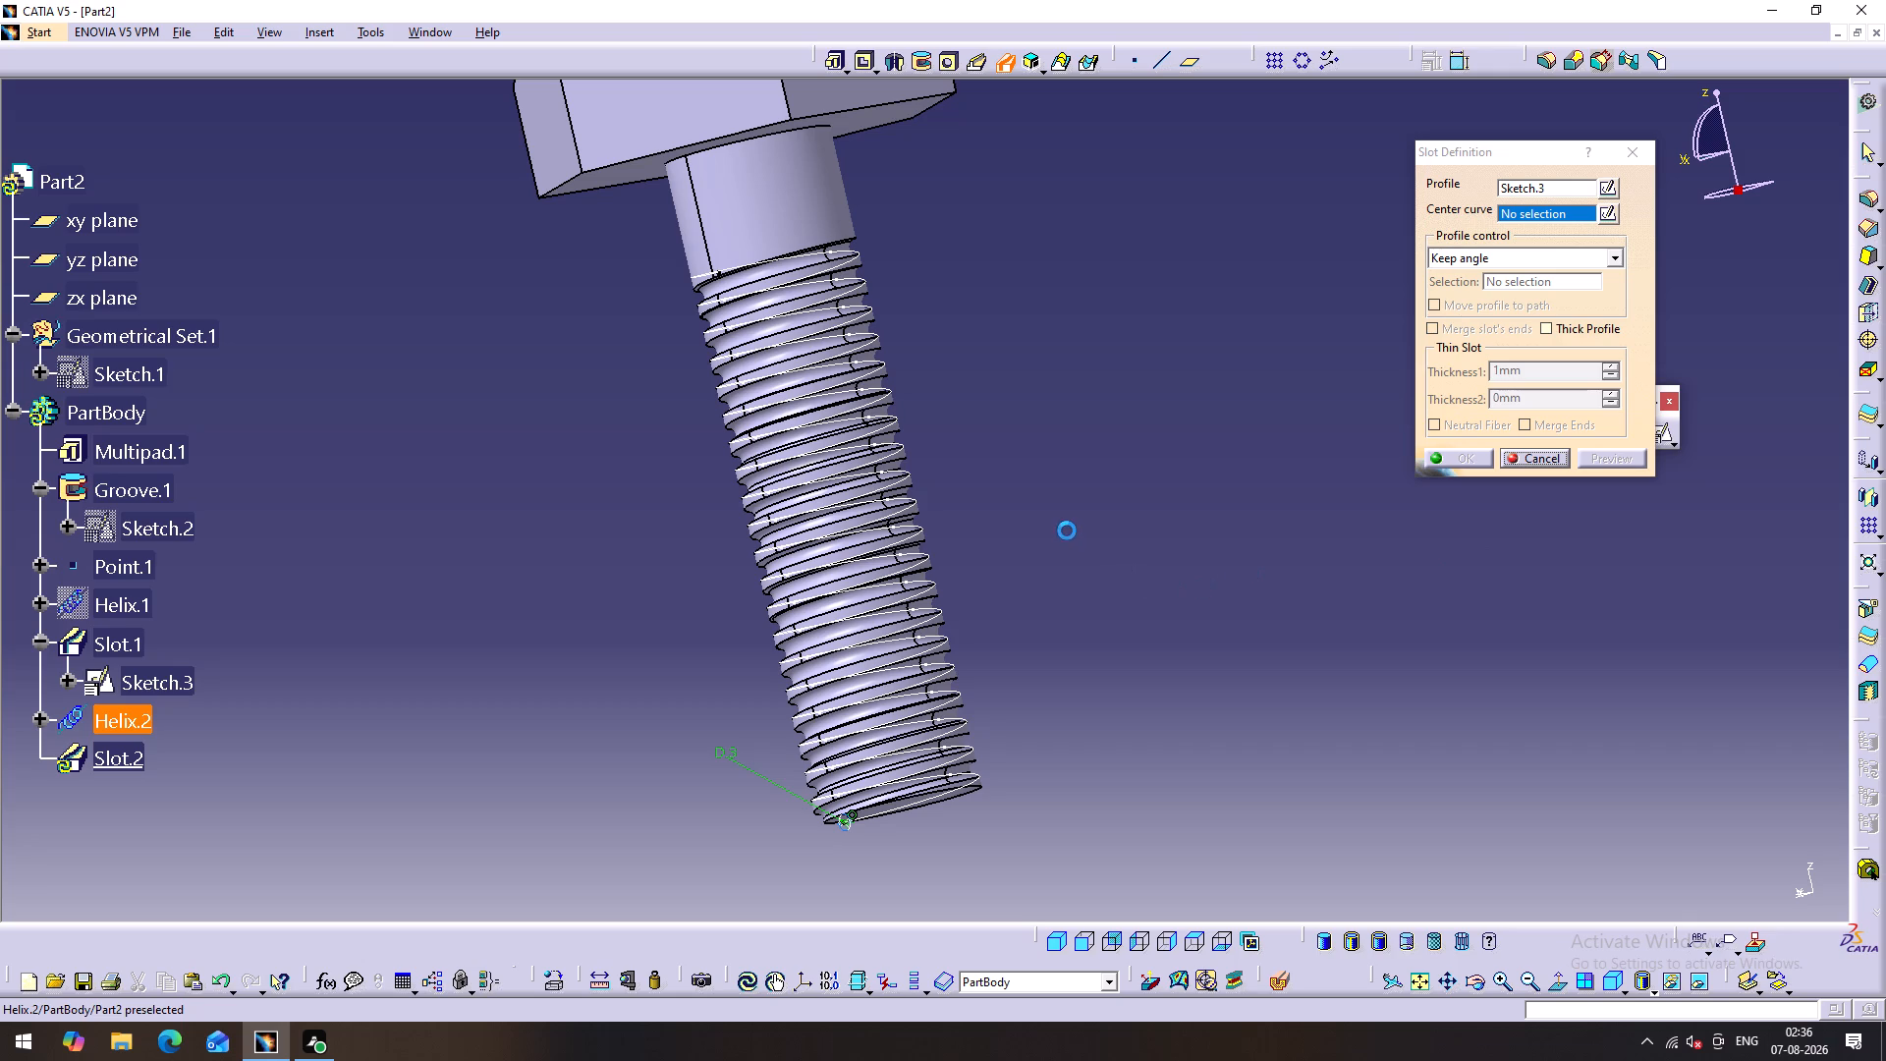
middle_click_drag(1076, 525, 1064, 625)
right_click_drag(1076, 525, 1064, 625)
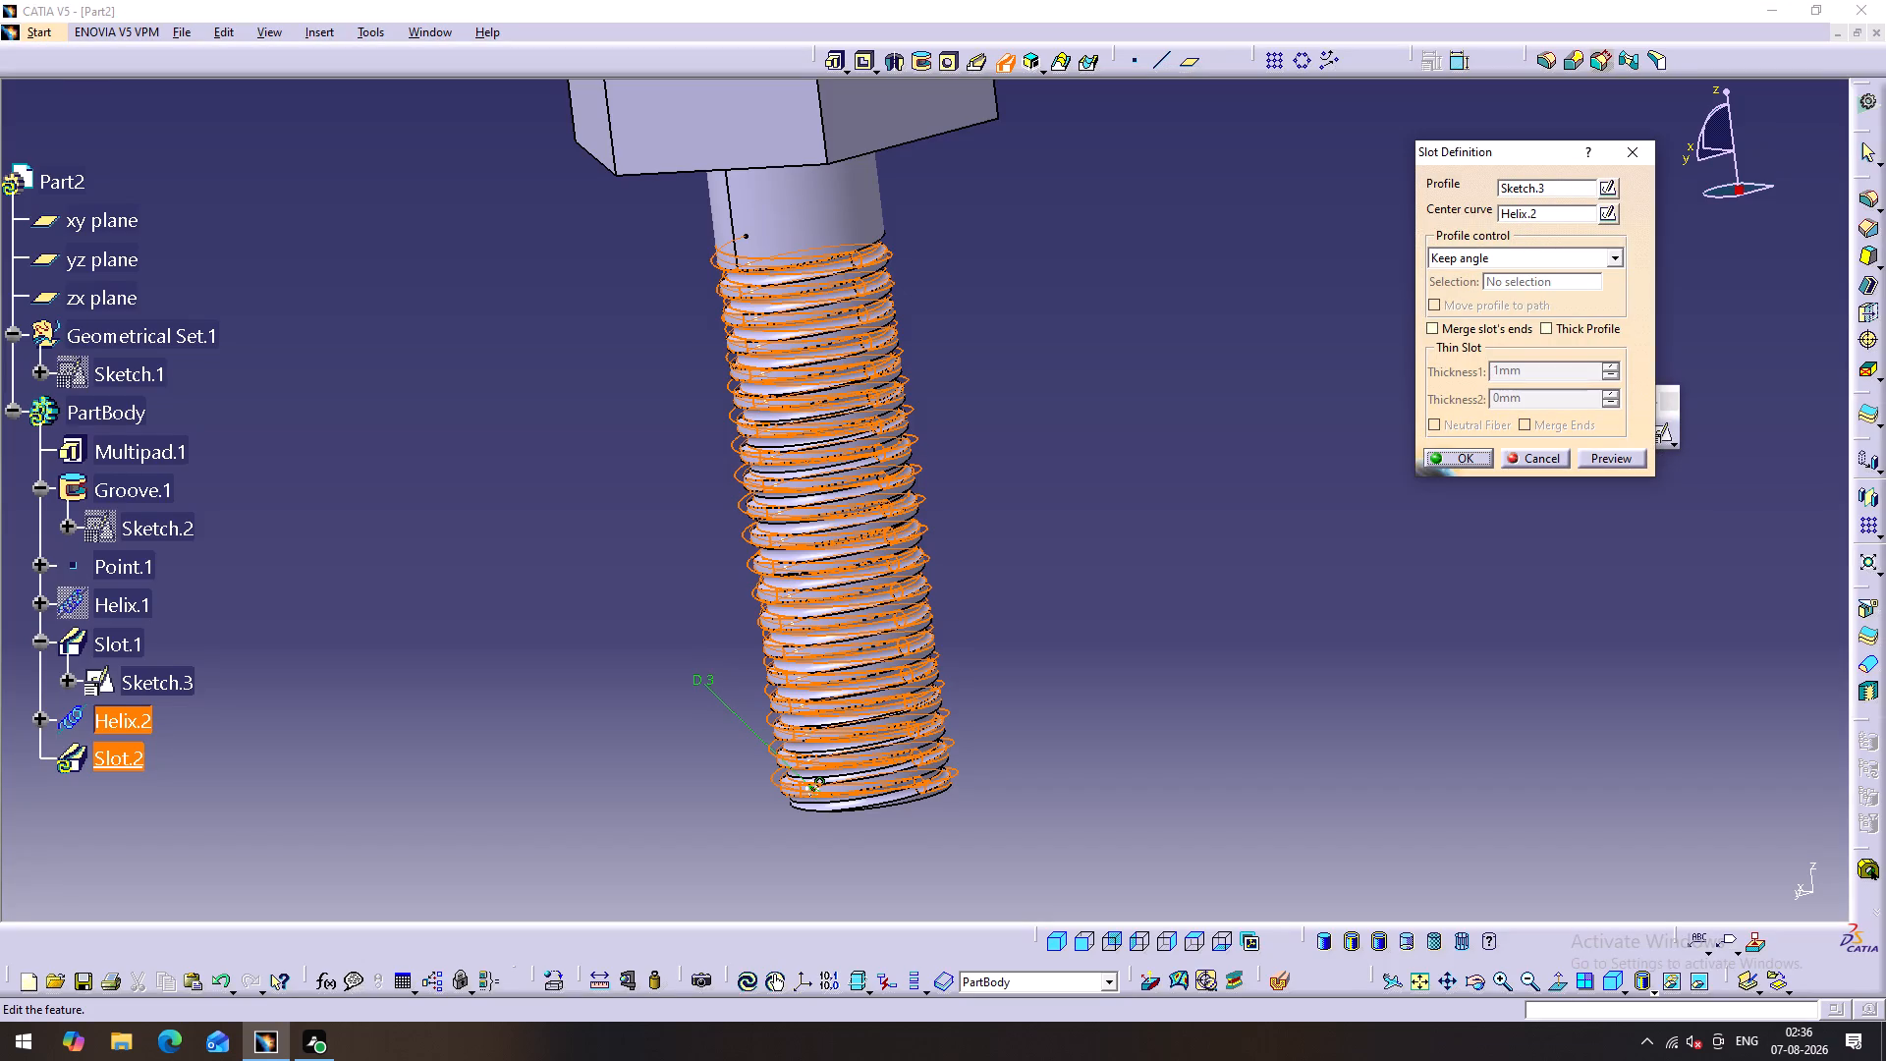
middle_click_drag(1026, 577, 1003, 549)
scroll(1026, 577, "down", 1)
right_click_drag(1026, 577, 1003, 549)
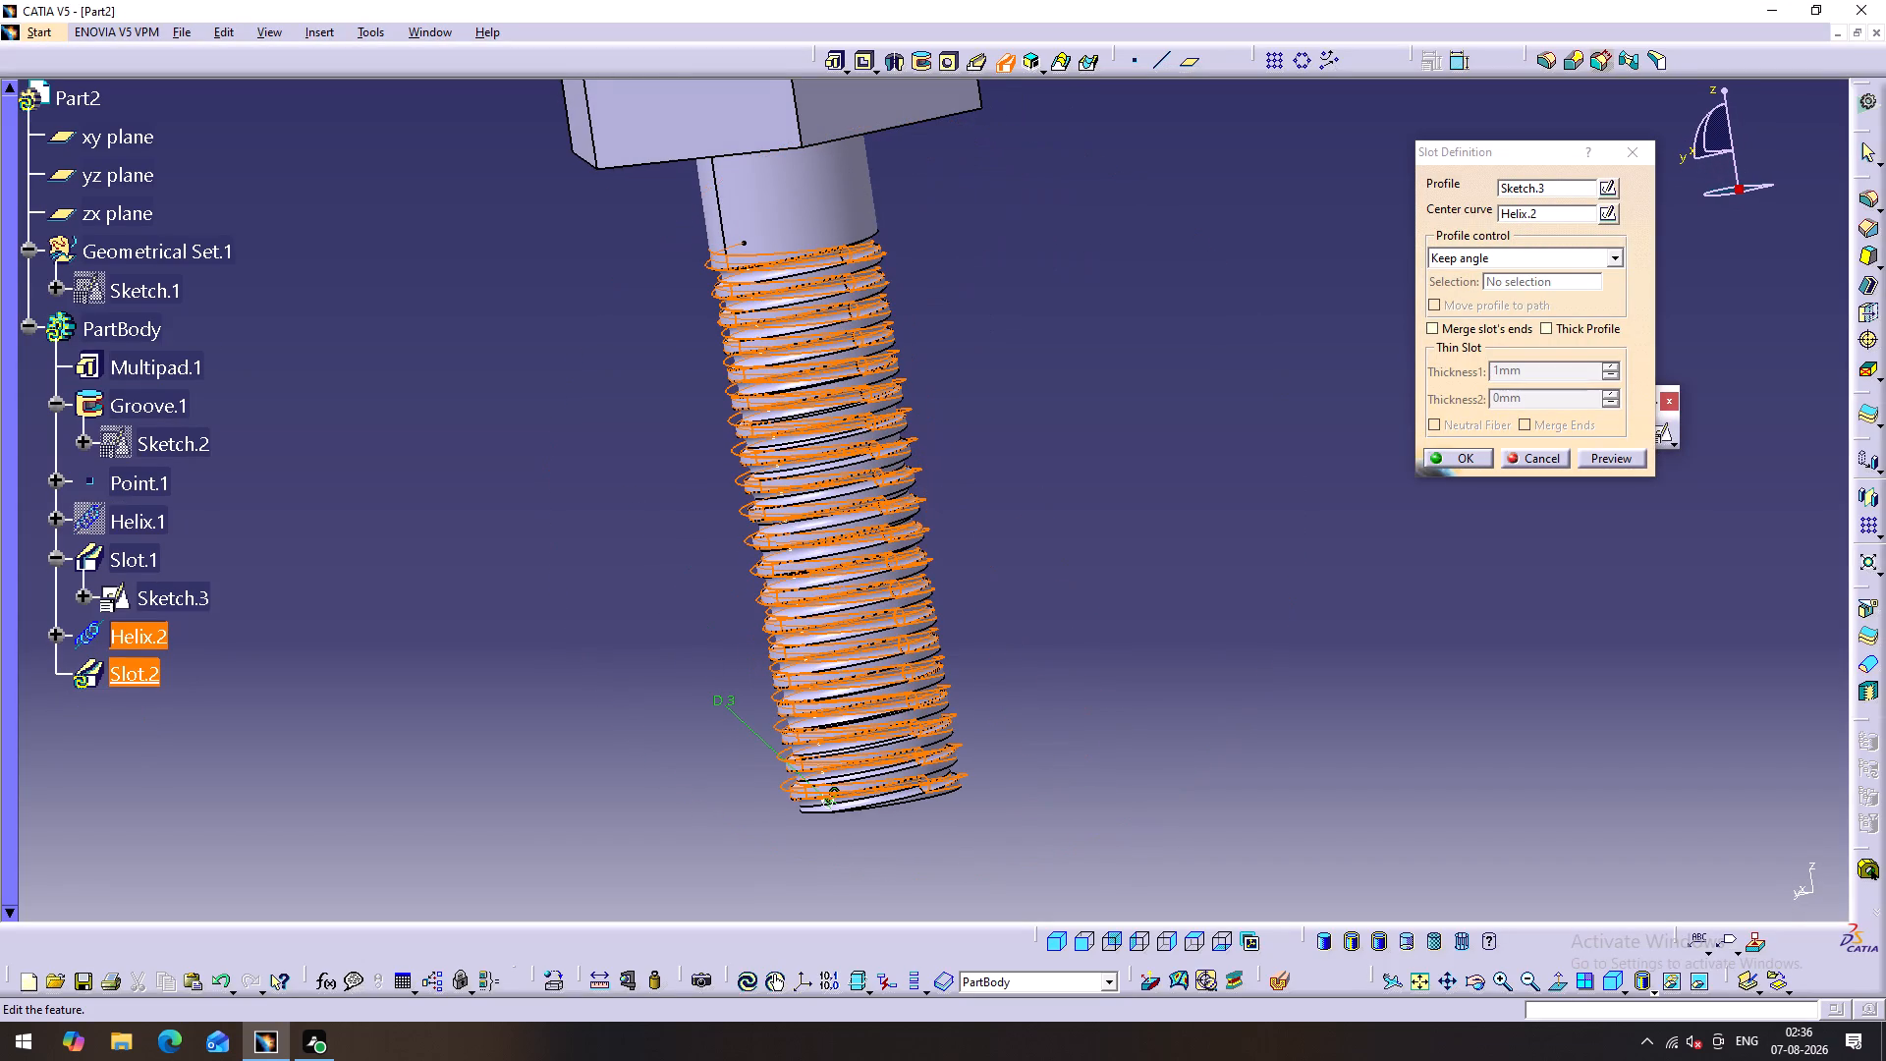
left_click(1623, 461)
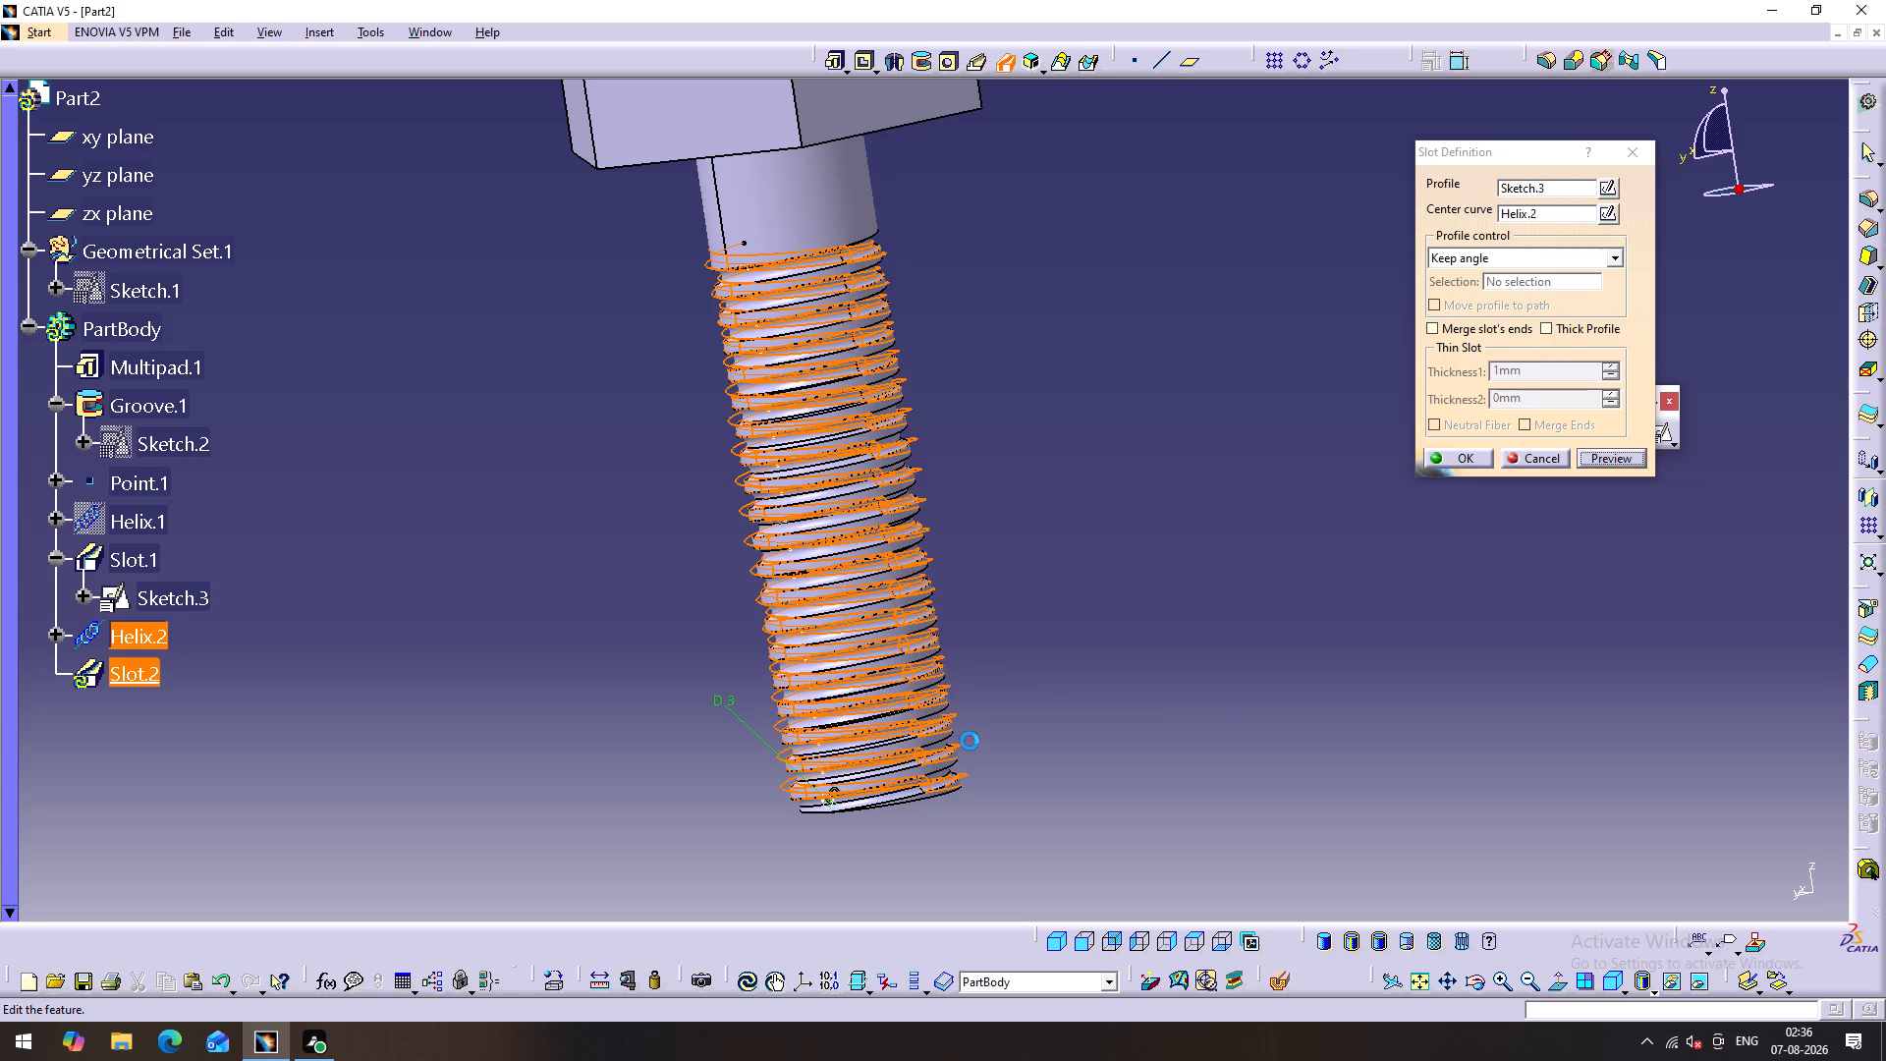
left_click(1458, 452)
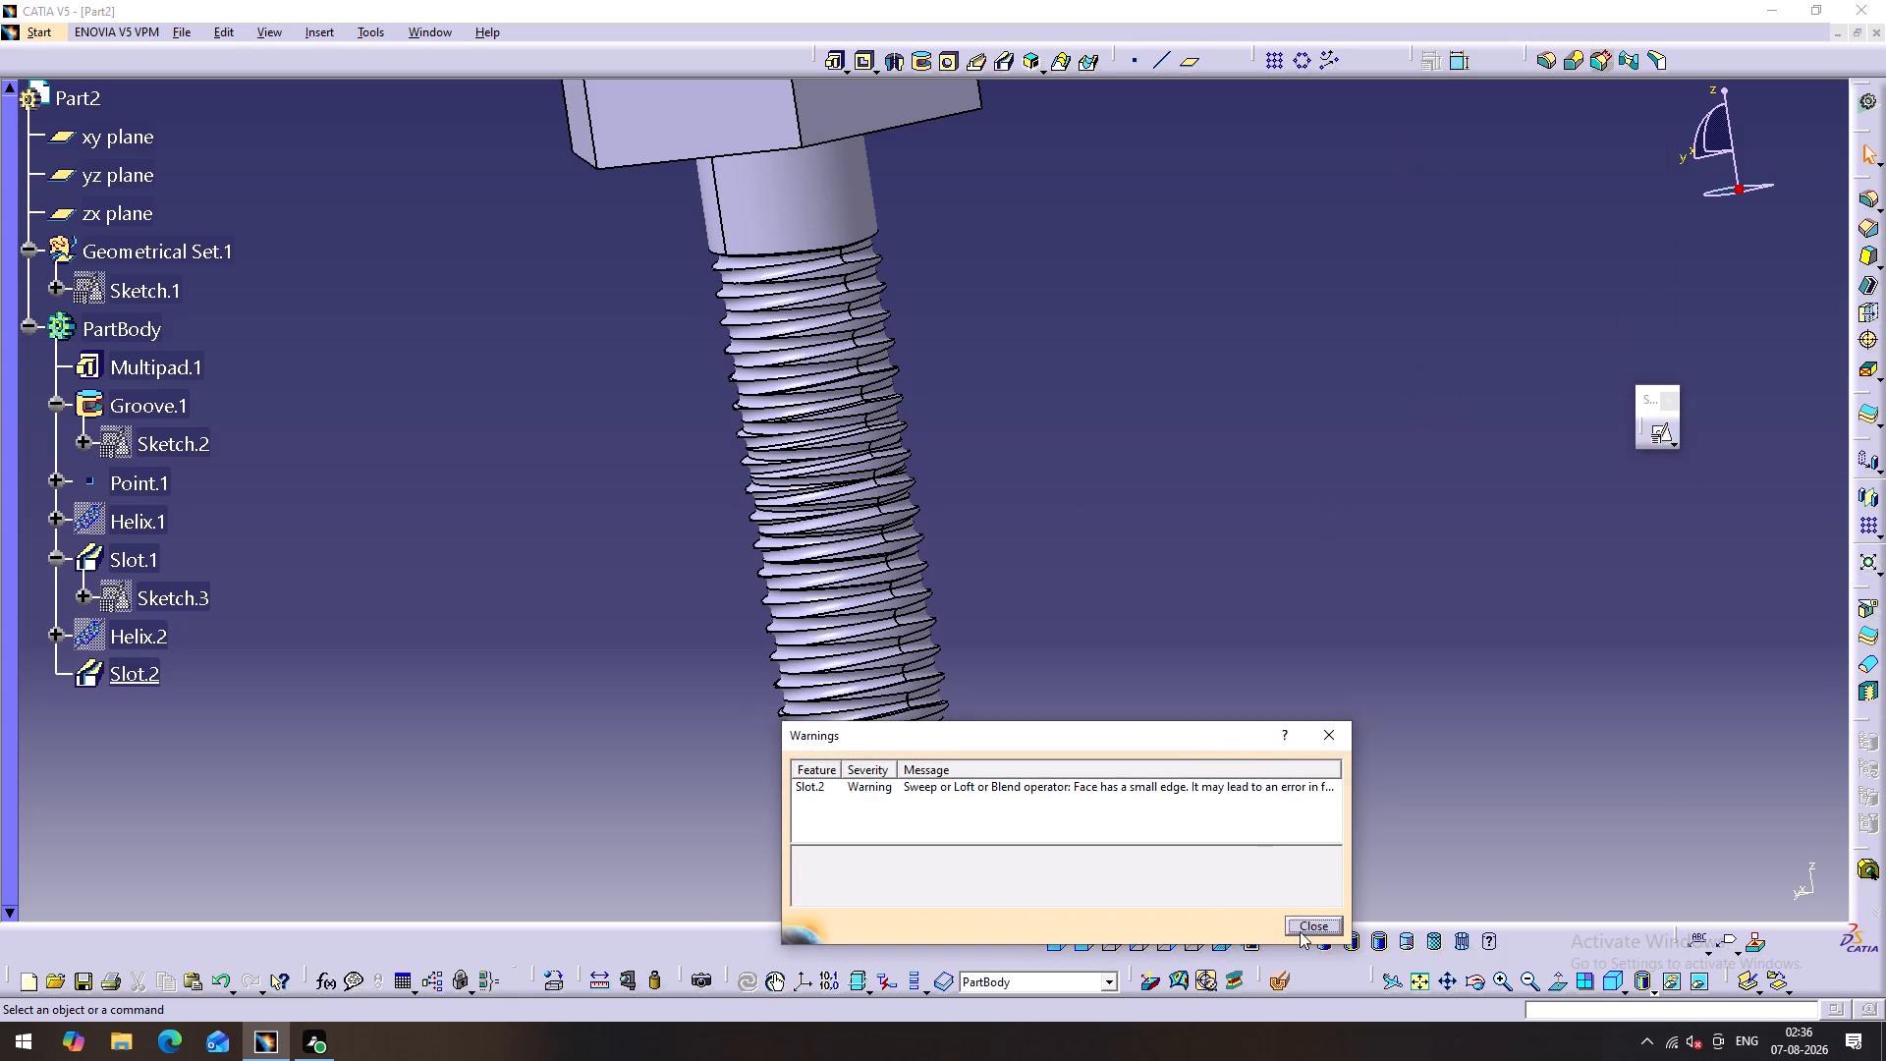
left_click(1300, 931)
Examine the crossing thread cuts along the shank, close up and on the whole bolt.
middle_click_drag(1066, 830, 1429, 413)
right_click_drag(1066, 830, 1429, 413)
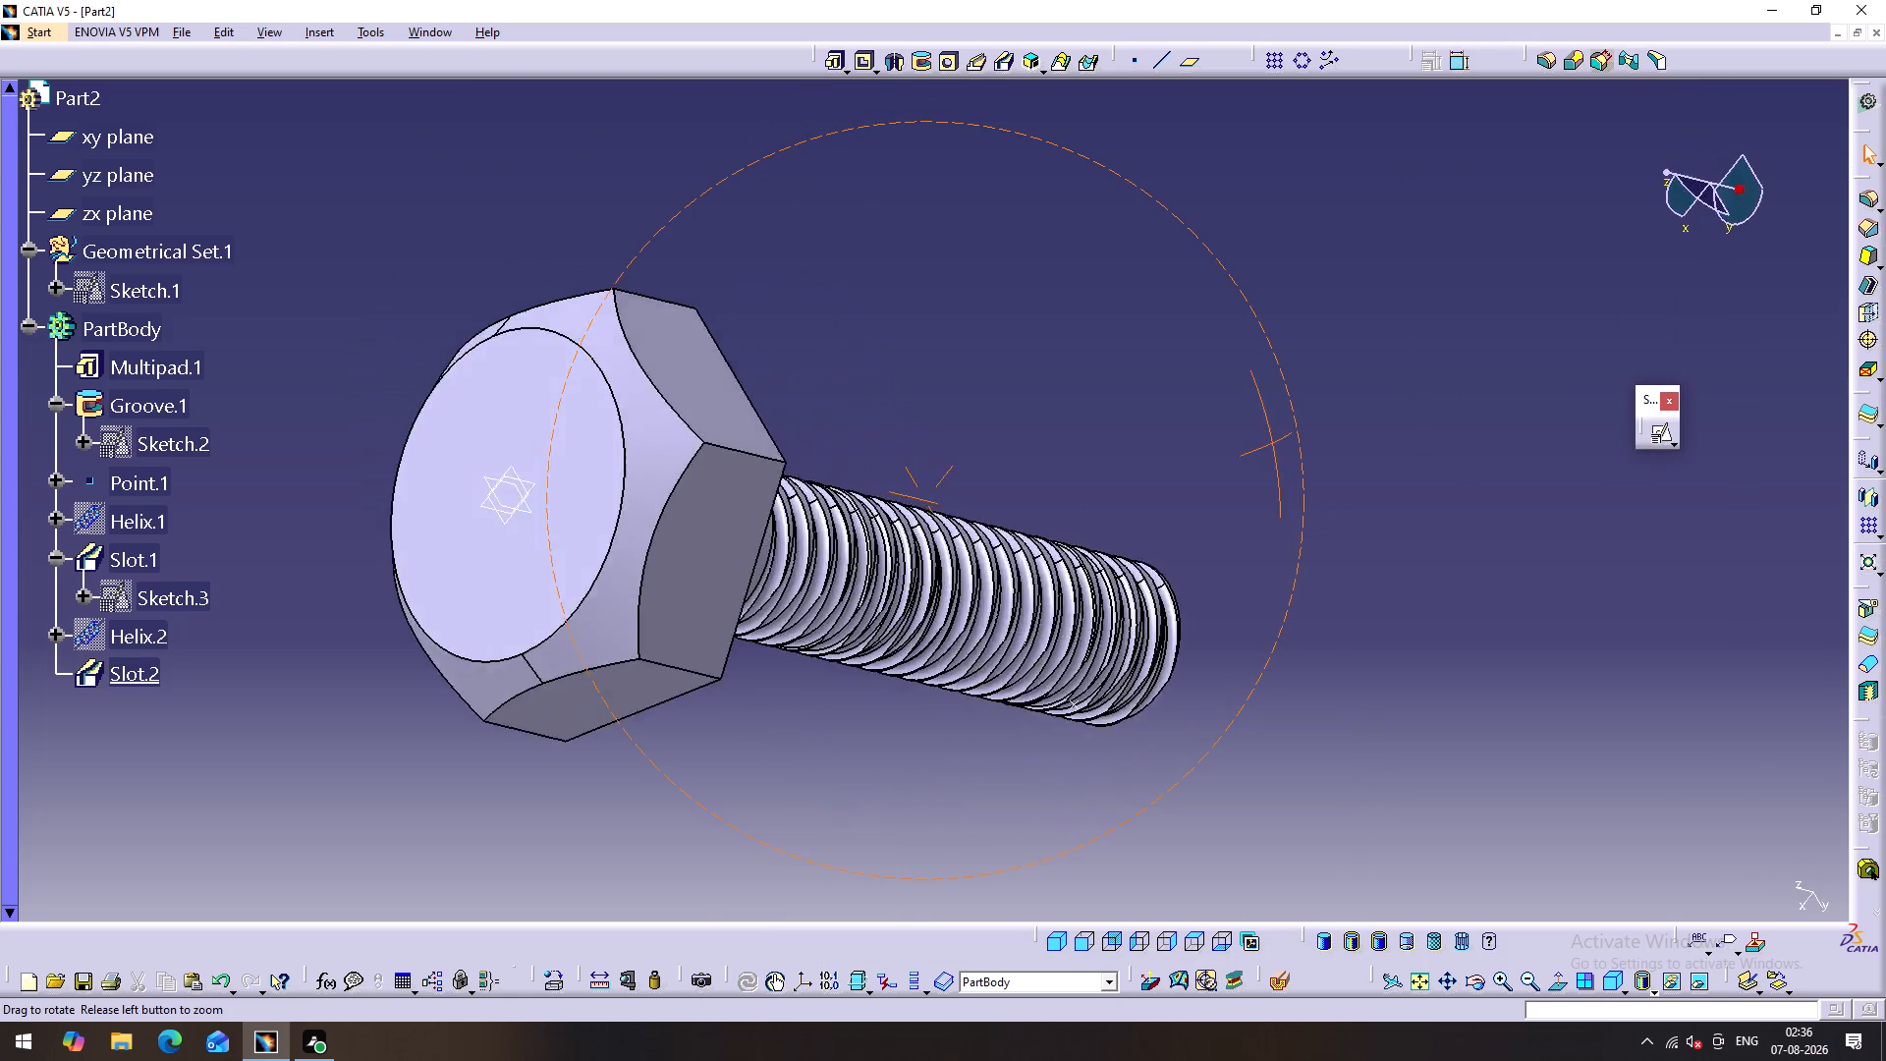
middle_click_drag(1429, 413, 1248, 426)
right_click_drag(1429, 413, 1248, 426)
middle_click_drag(1248, 426, 1320, 241)
middle_click_drag(1307, 383, 1313, 431)
right_click_drag(1307, 383, 1313, 431)
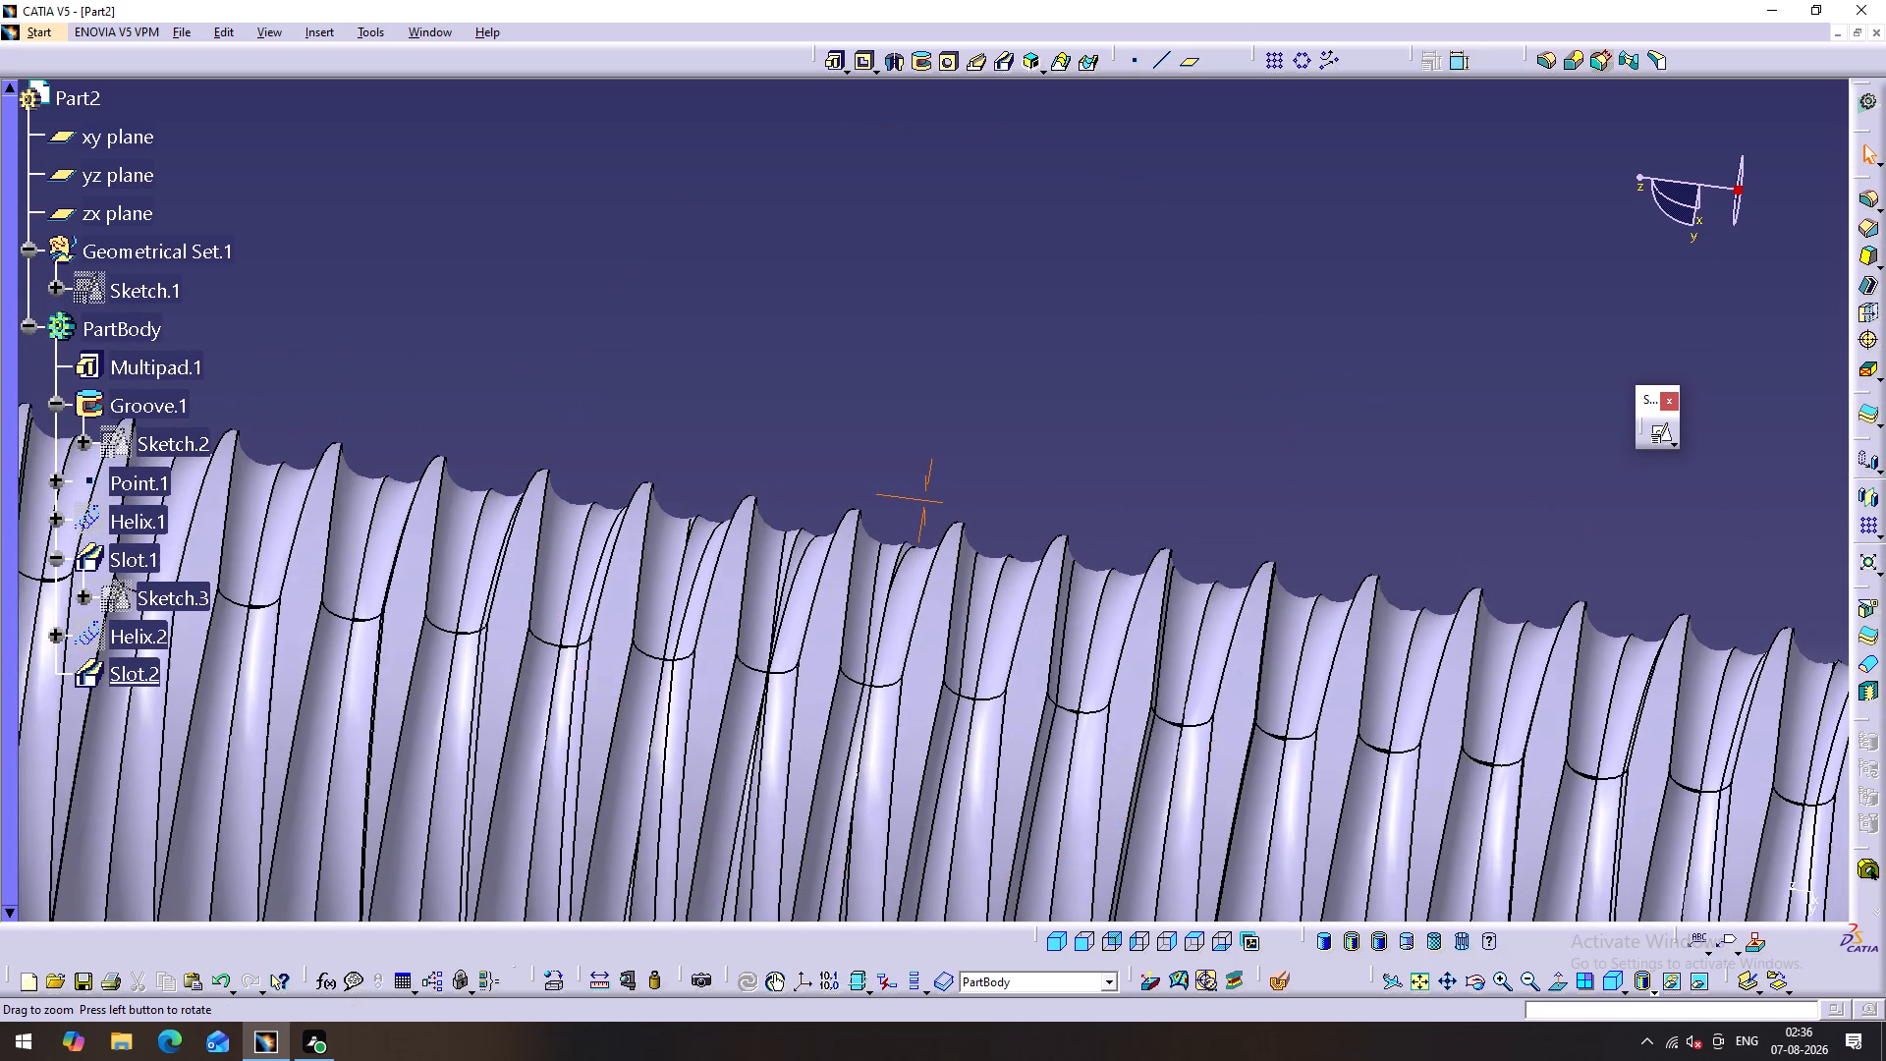
middle_click_drag(1313, 431, 1375, 647)
middle_click_drag(756, 733, 1581, 308)
right_click_drag(756, 733, 1651, 310)
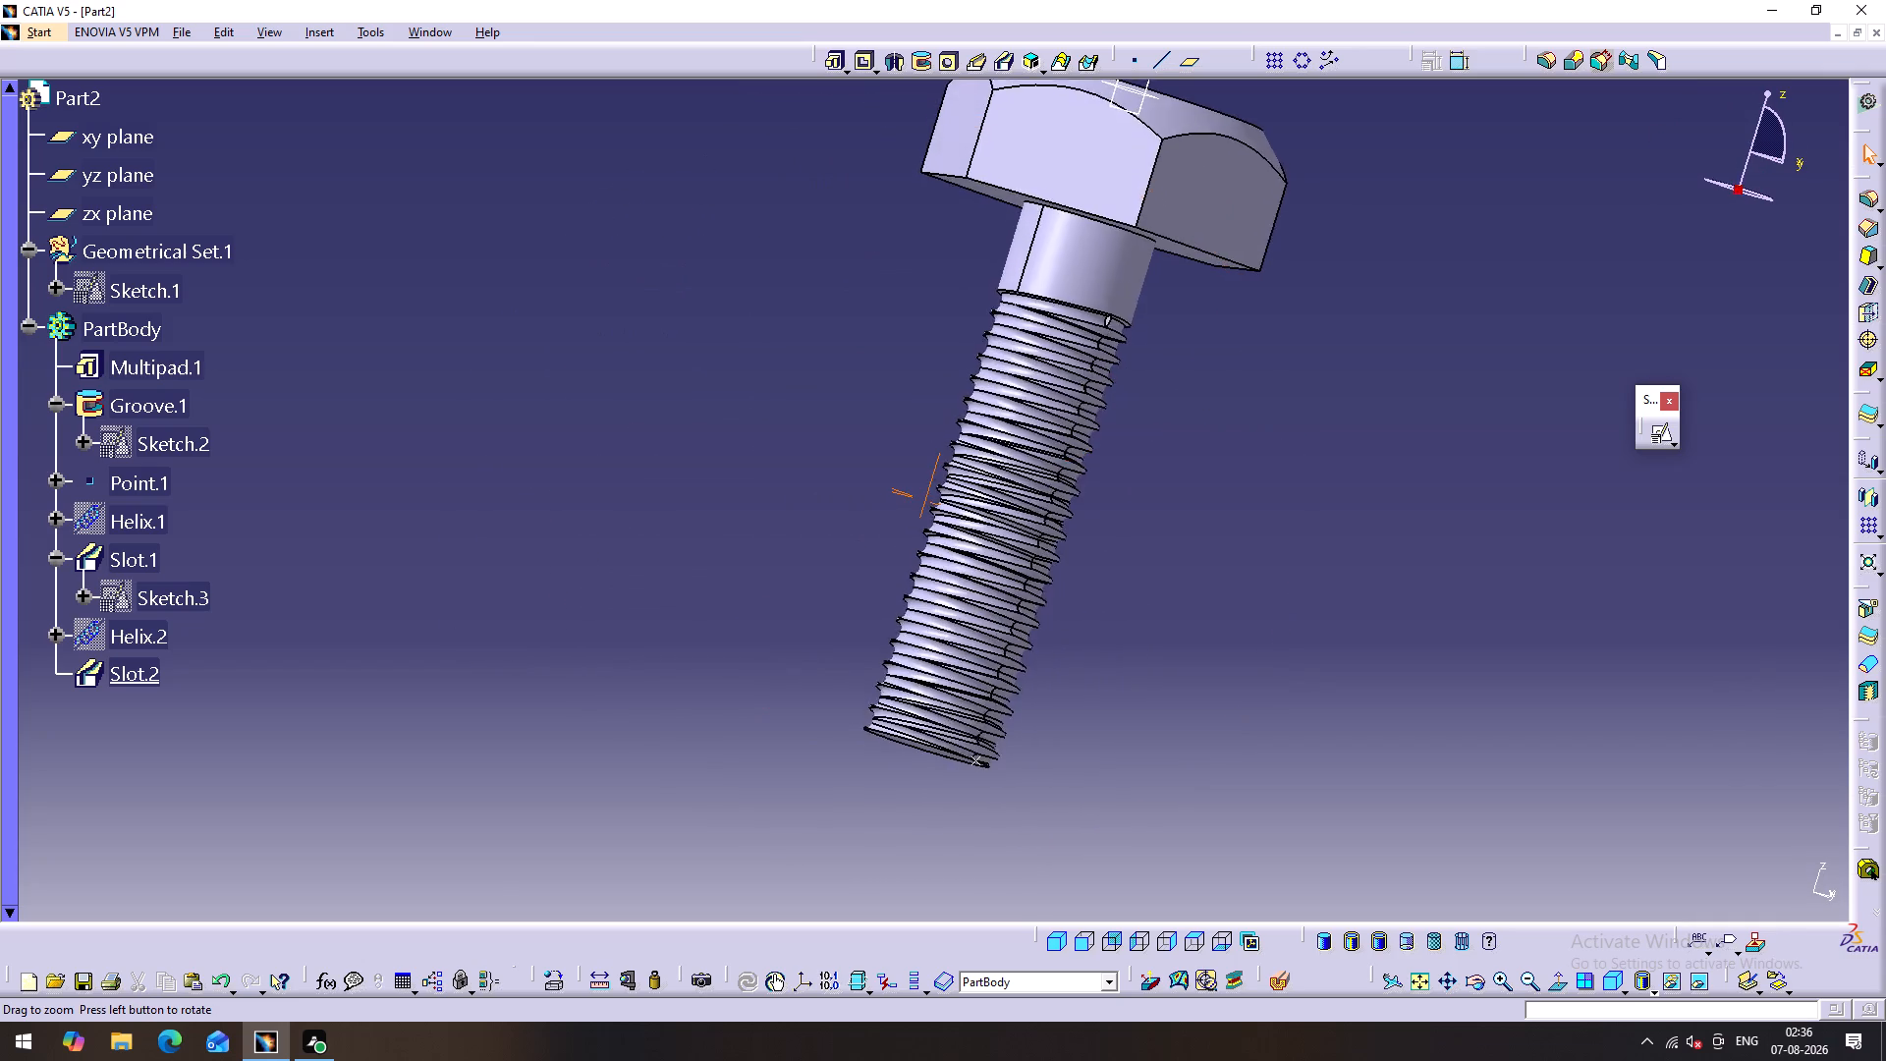
middle_click_drag(1581, 308, 1606, 189)
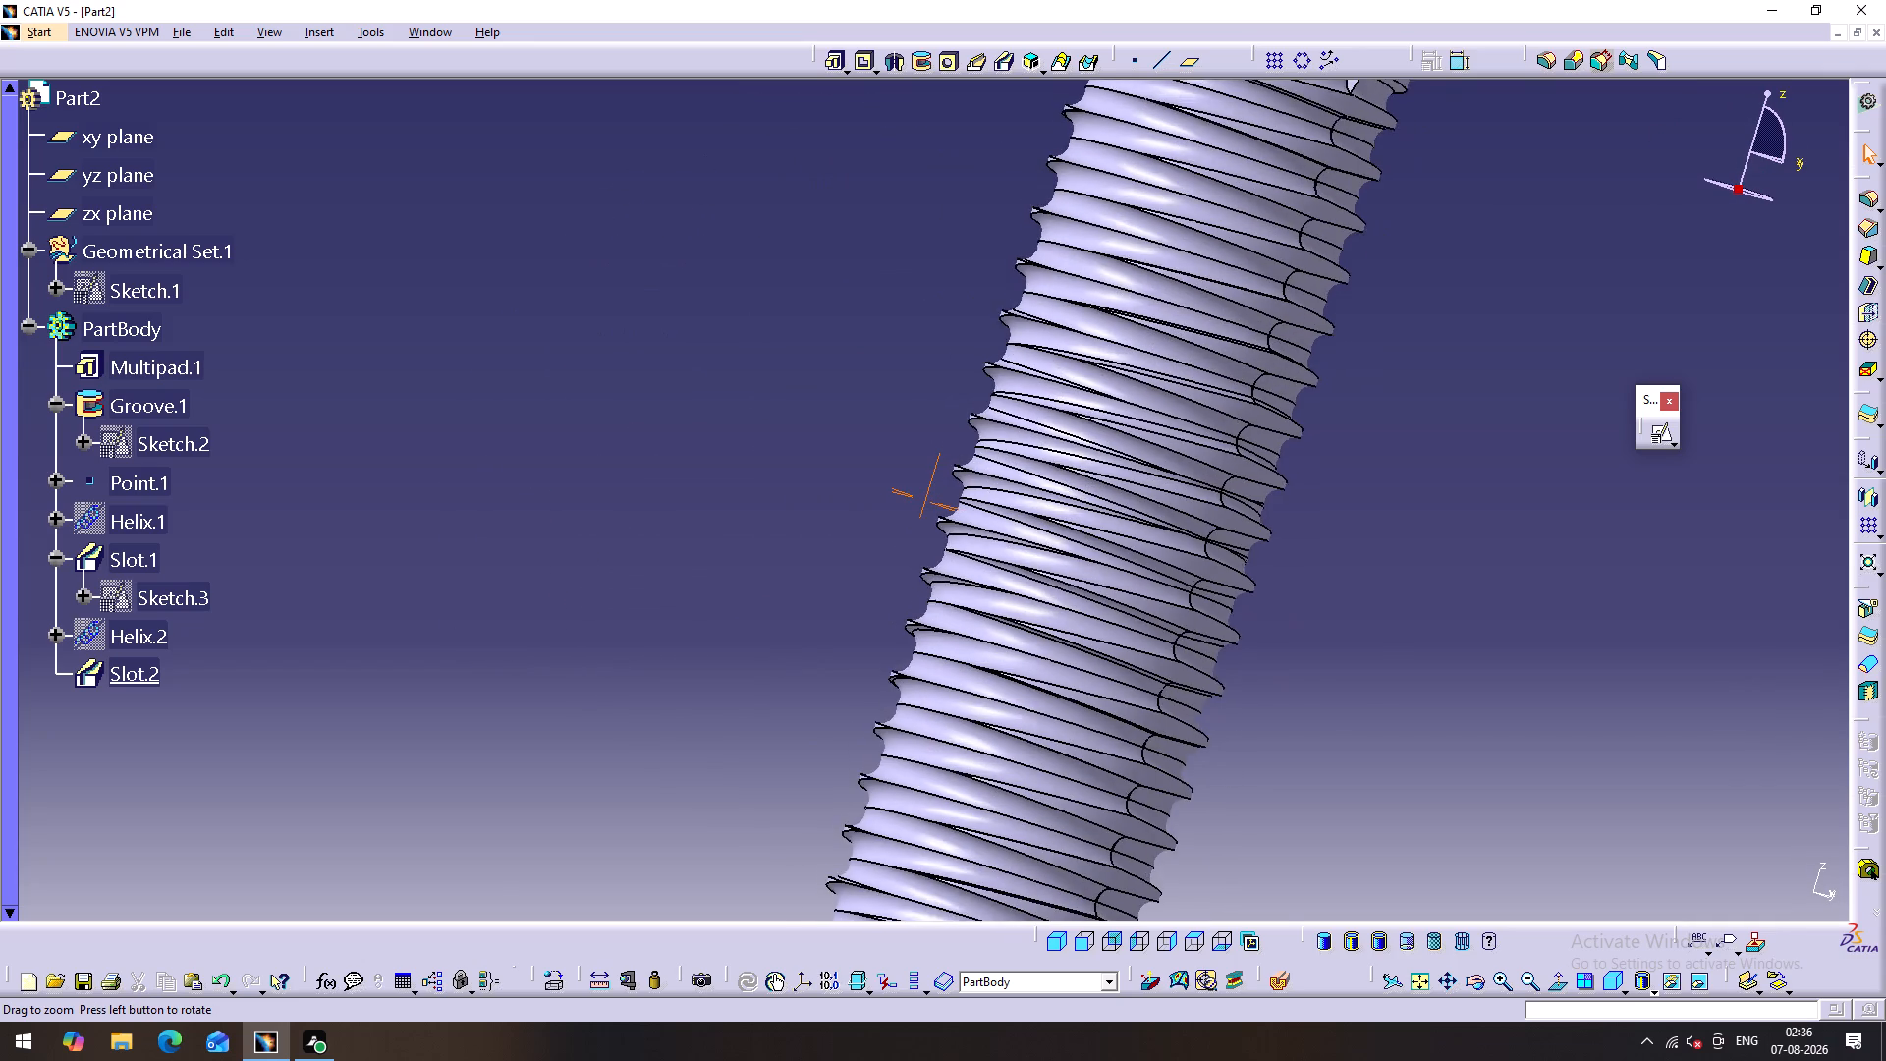
middle_click_drag(1606, 189, 1589, 236)
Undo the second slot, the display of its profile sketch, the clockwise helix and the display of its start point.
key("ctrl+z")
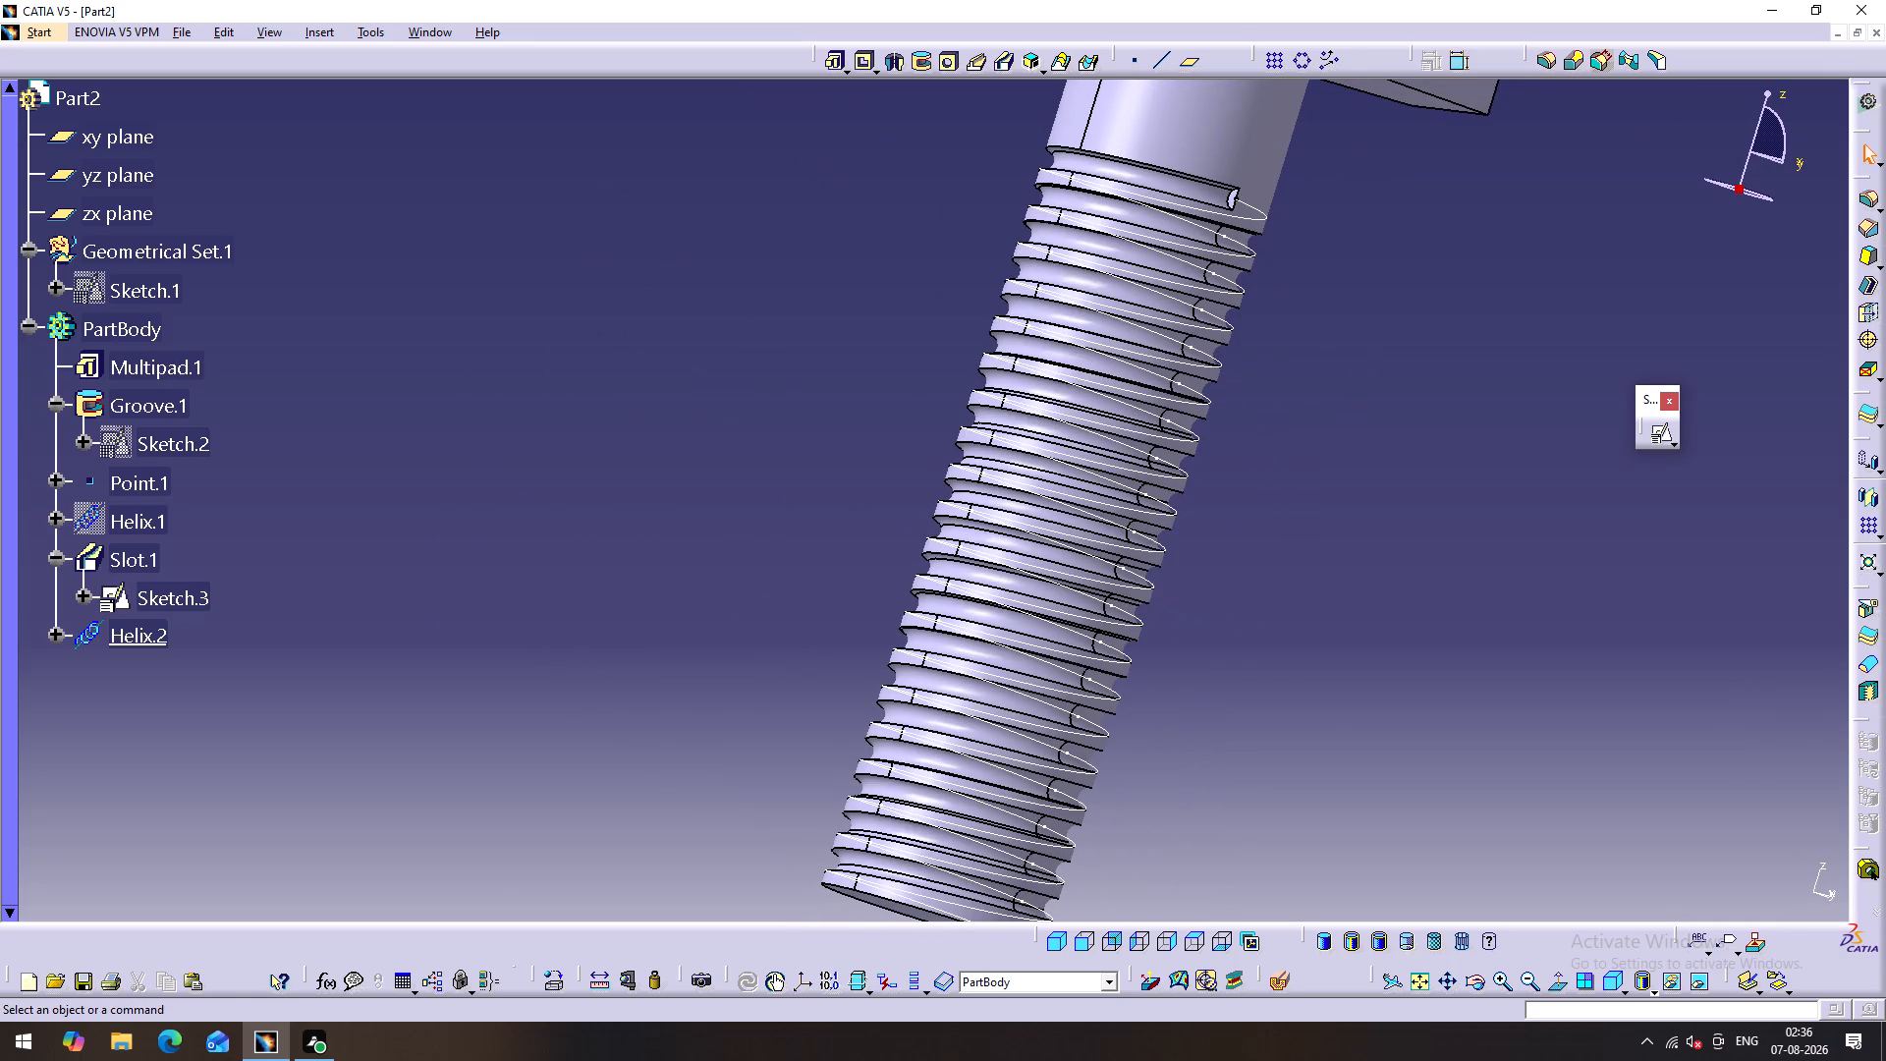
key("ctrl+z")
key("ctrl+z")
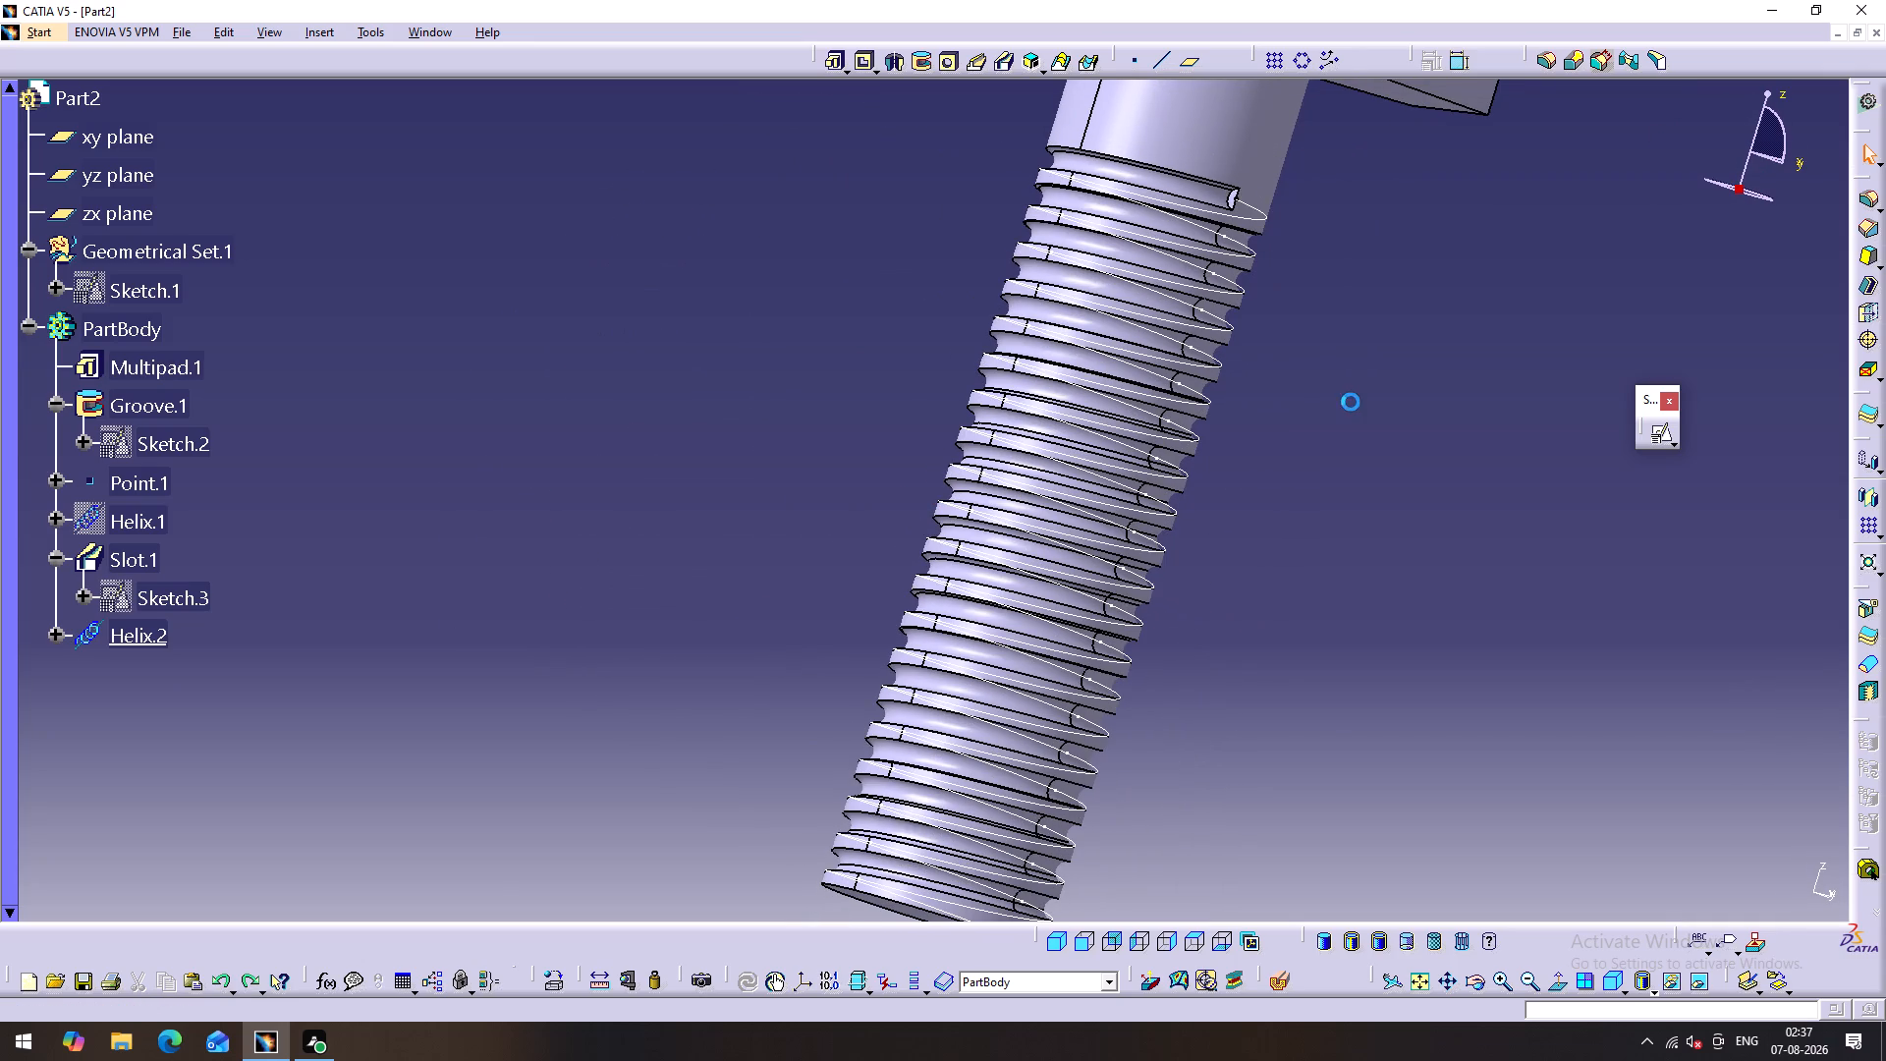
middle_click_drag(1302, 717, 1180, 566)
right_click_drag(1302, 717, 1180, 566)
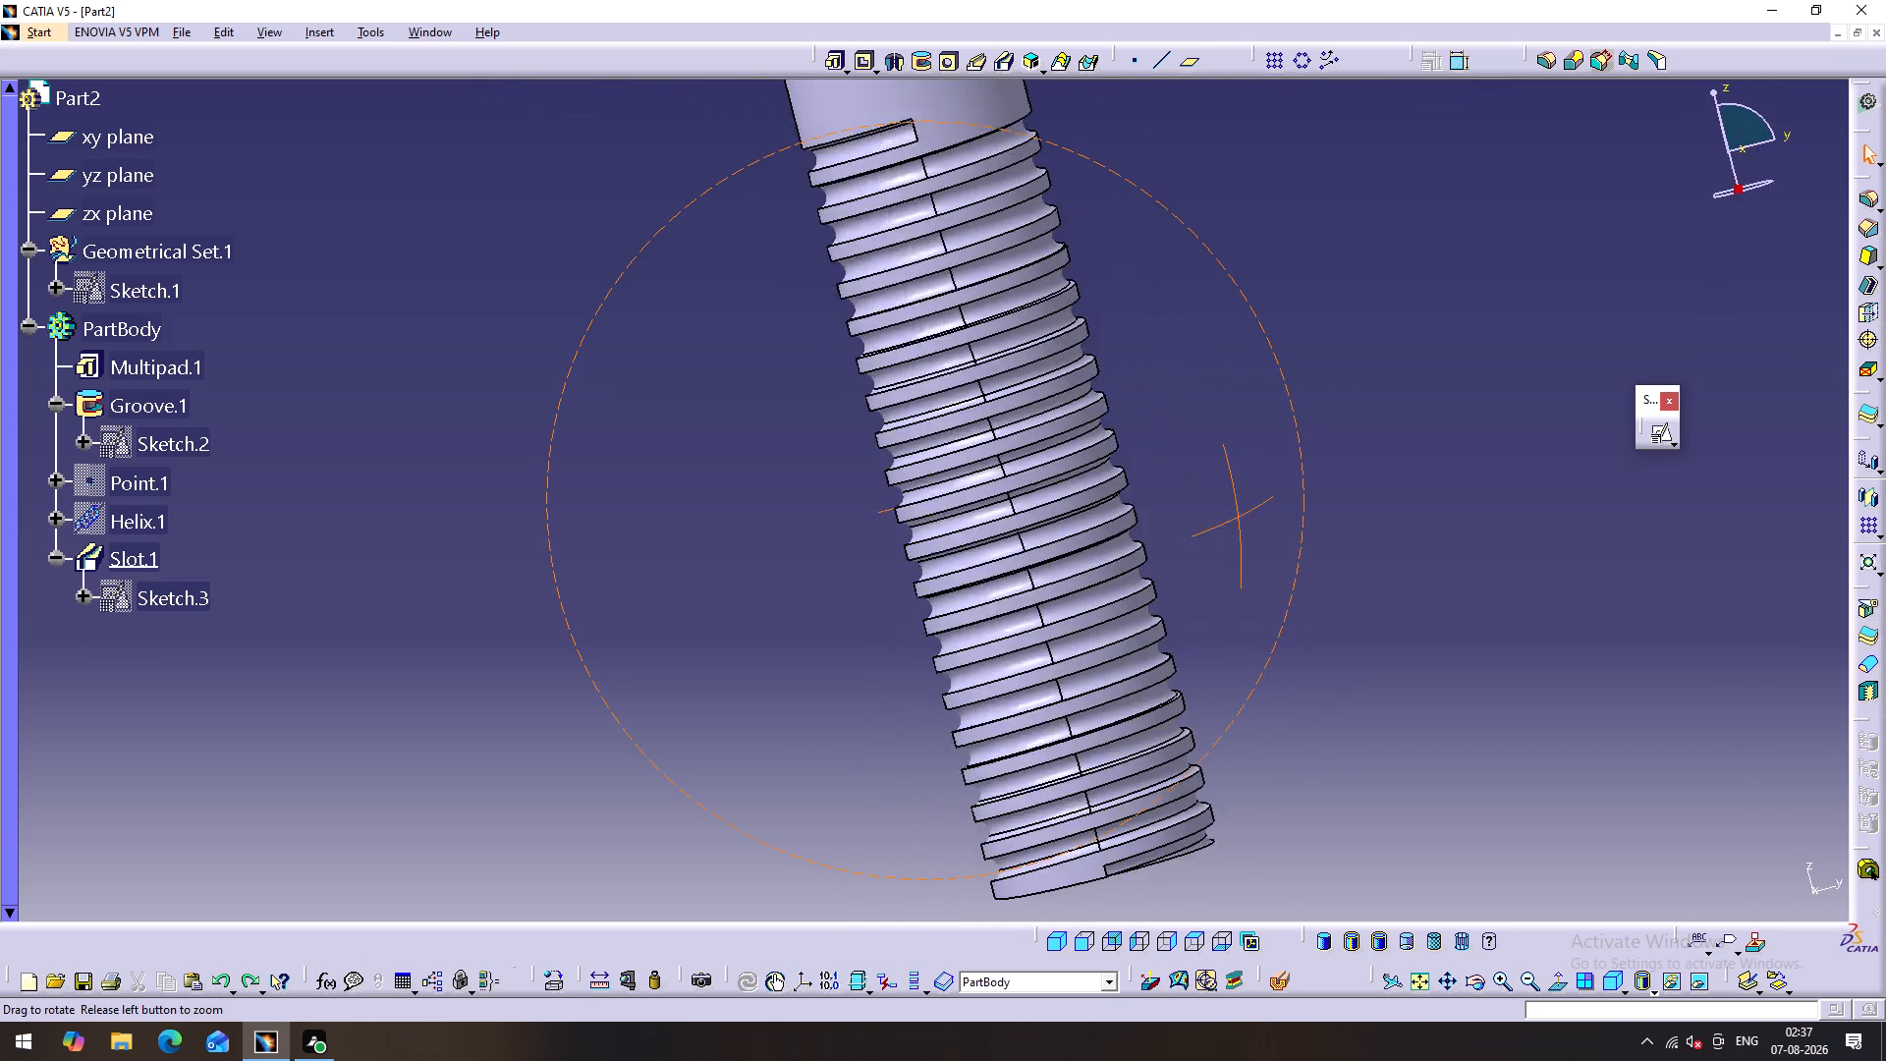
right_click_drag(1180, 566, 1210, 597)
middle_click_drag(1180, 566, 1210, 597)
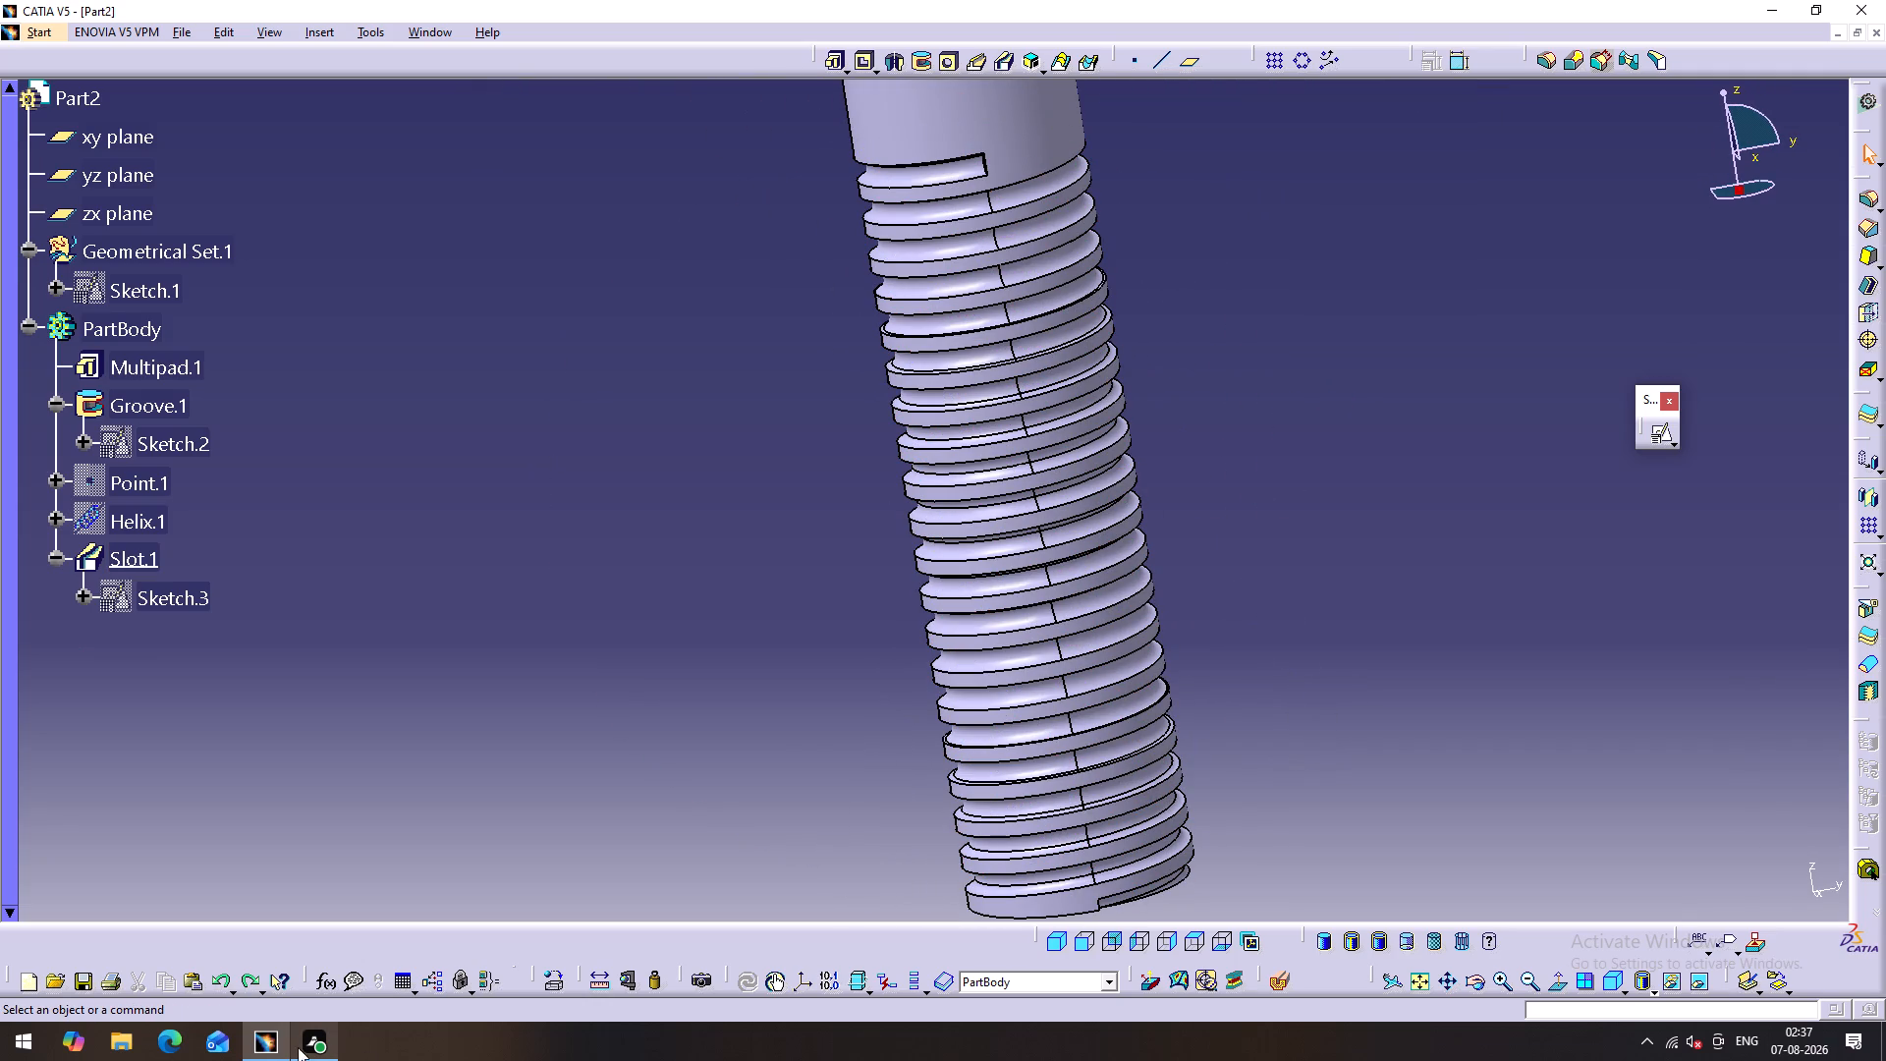
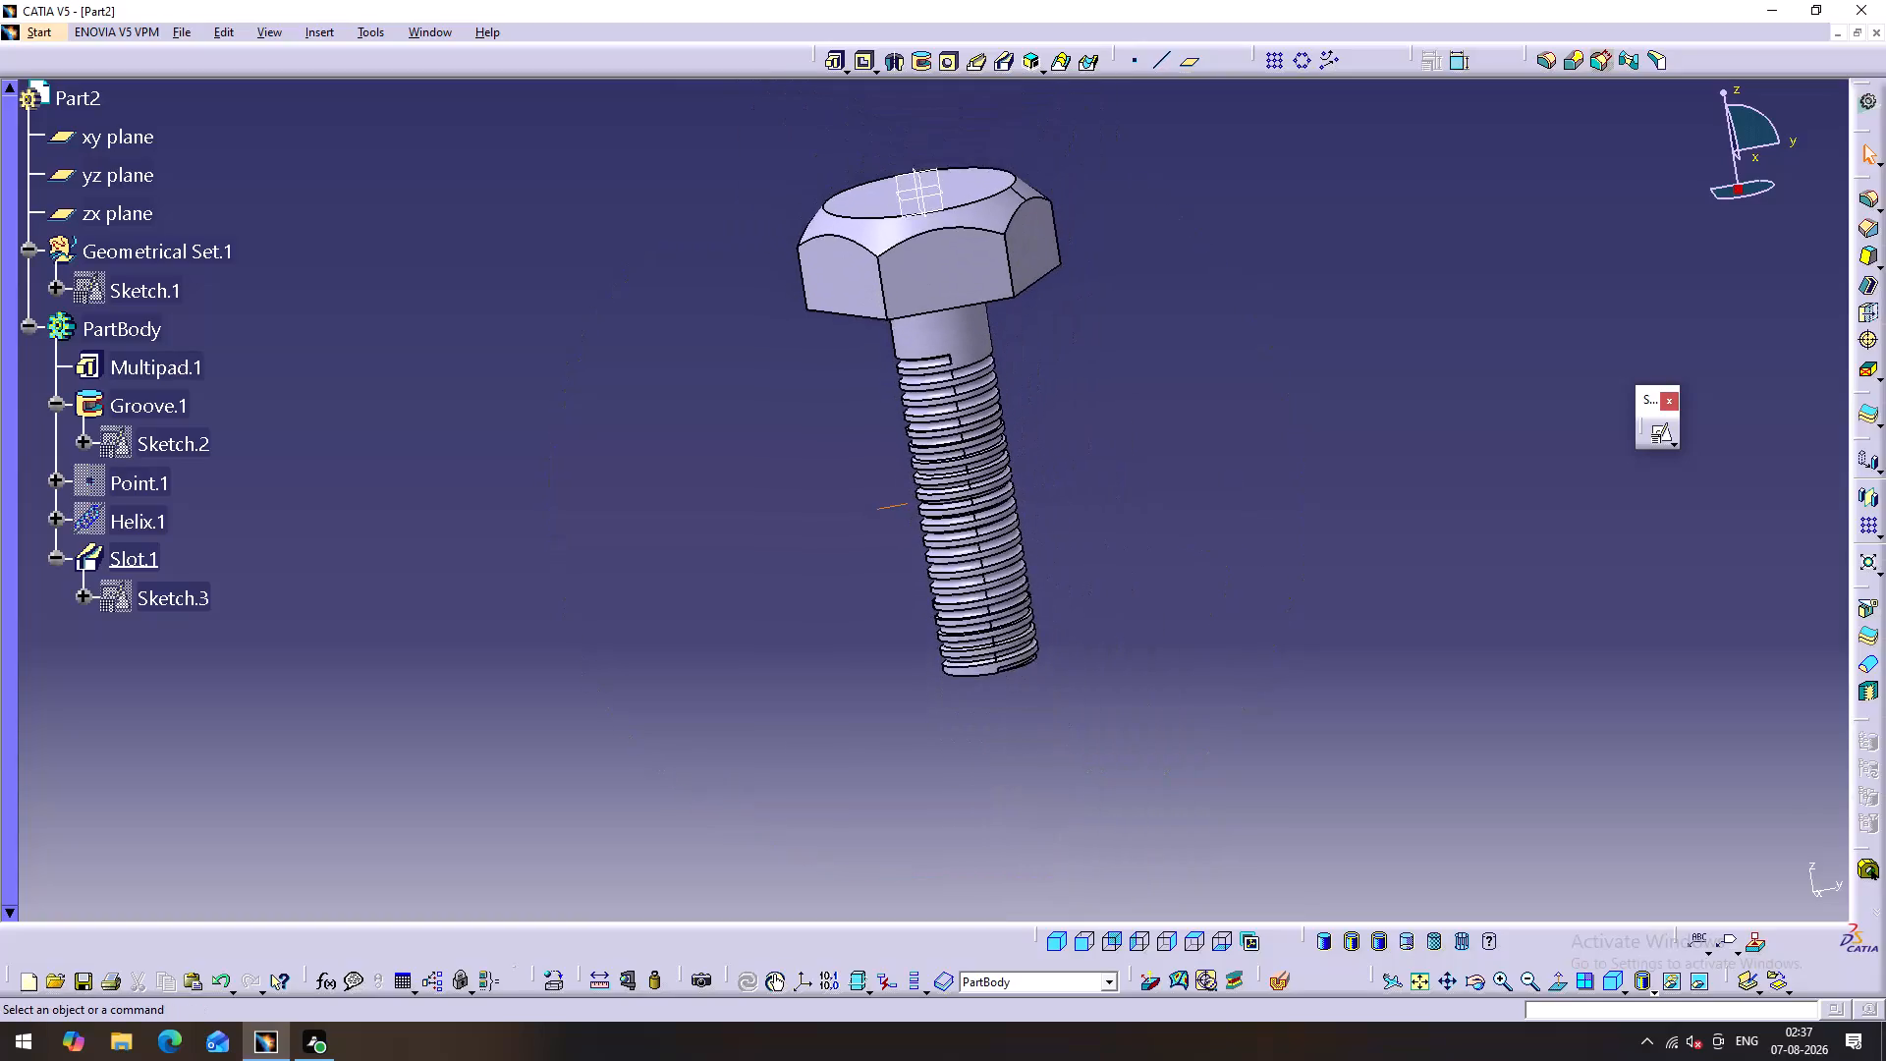
Examine the single-threaded bolt from several sides, including the head underside, the thread run-out and the shank's lower end.
middle_click(885, 738)
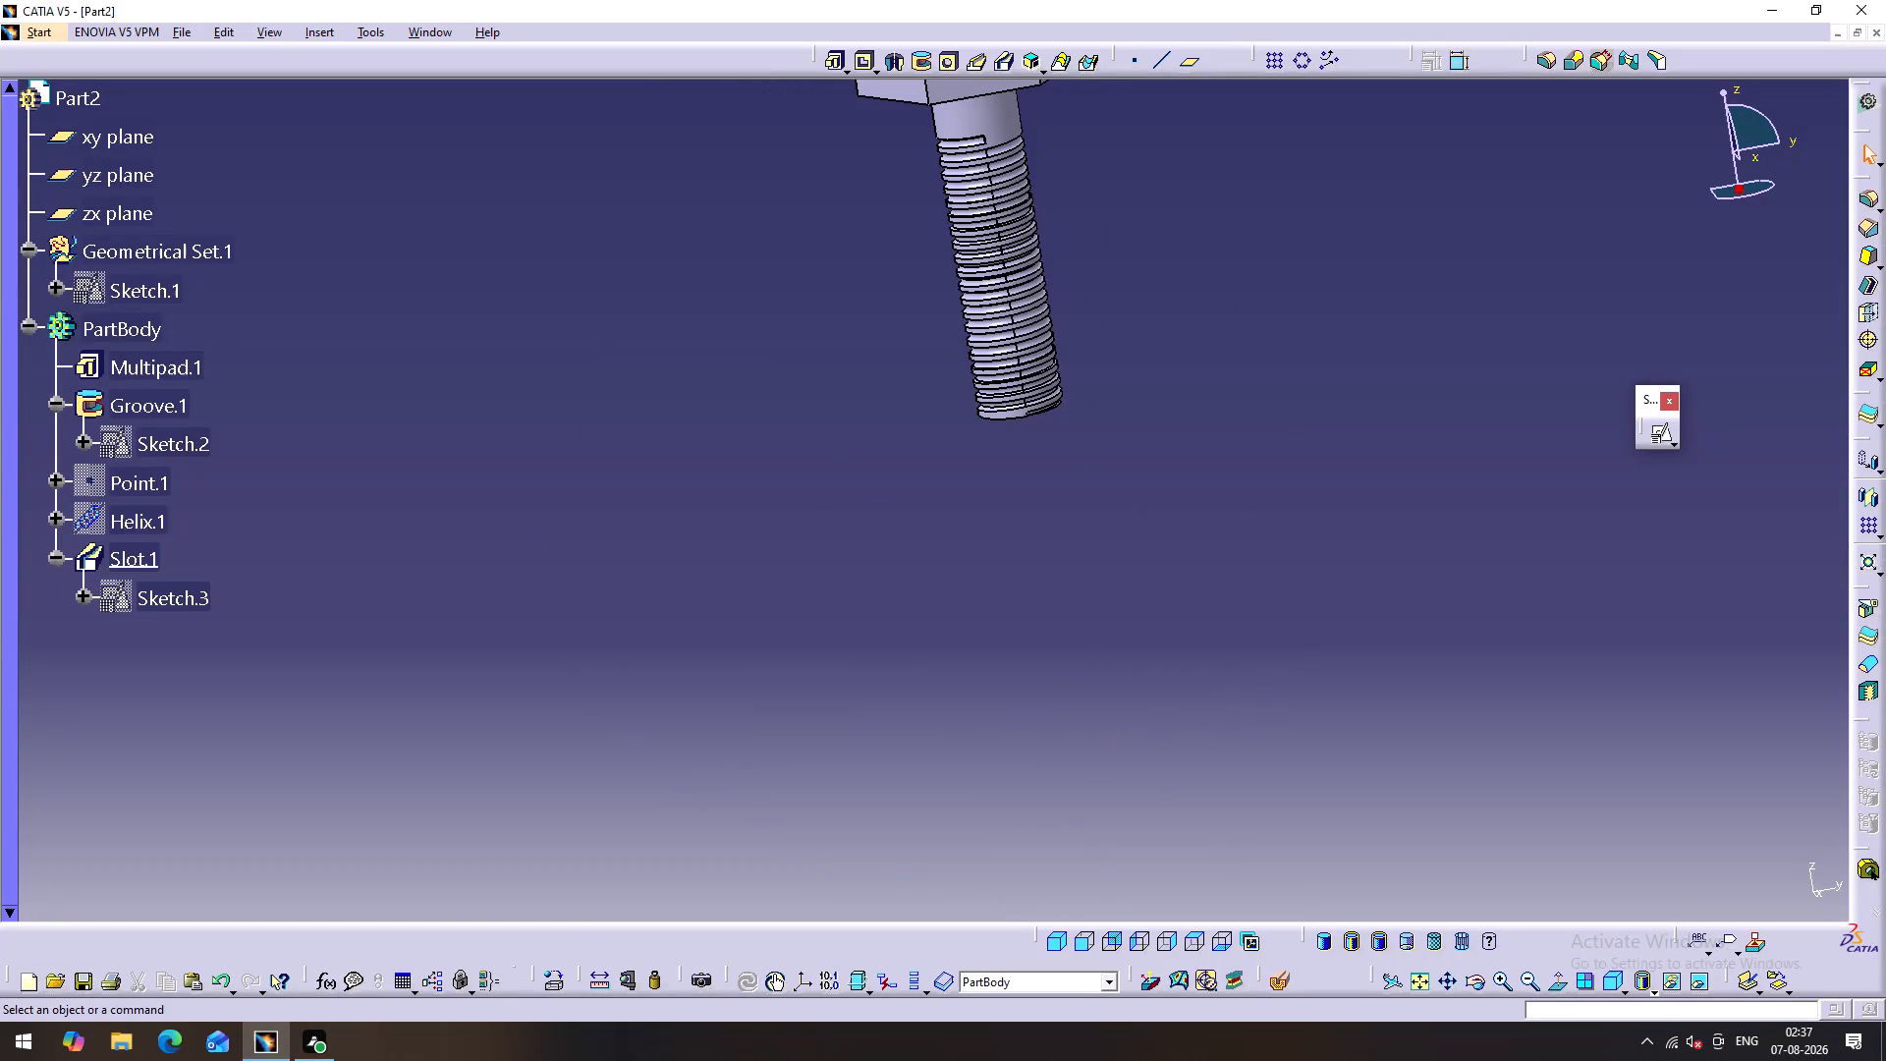
middle_click_drag(885, 738, 986, 645)
right_click_drag(885, 738, 742, 475)
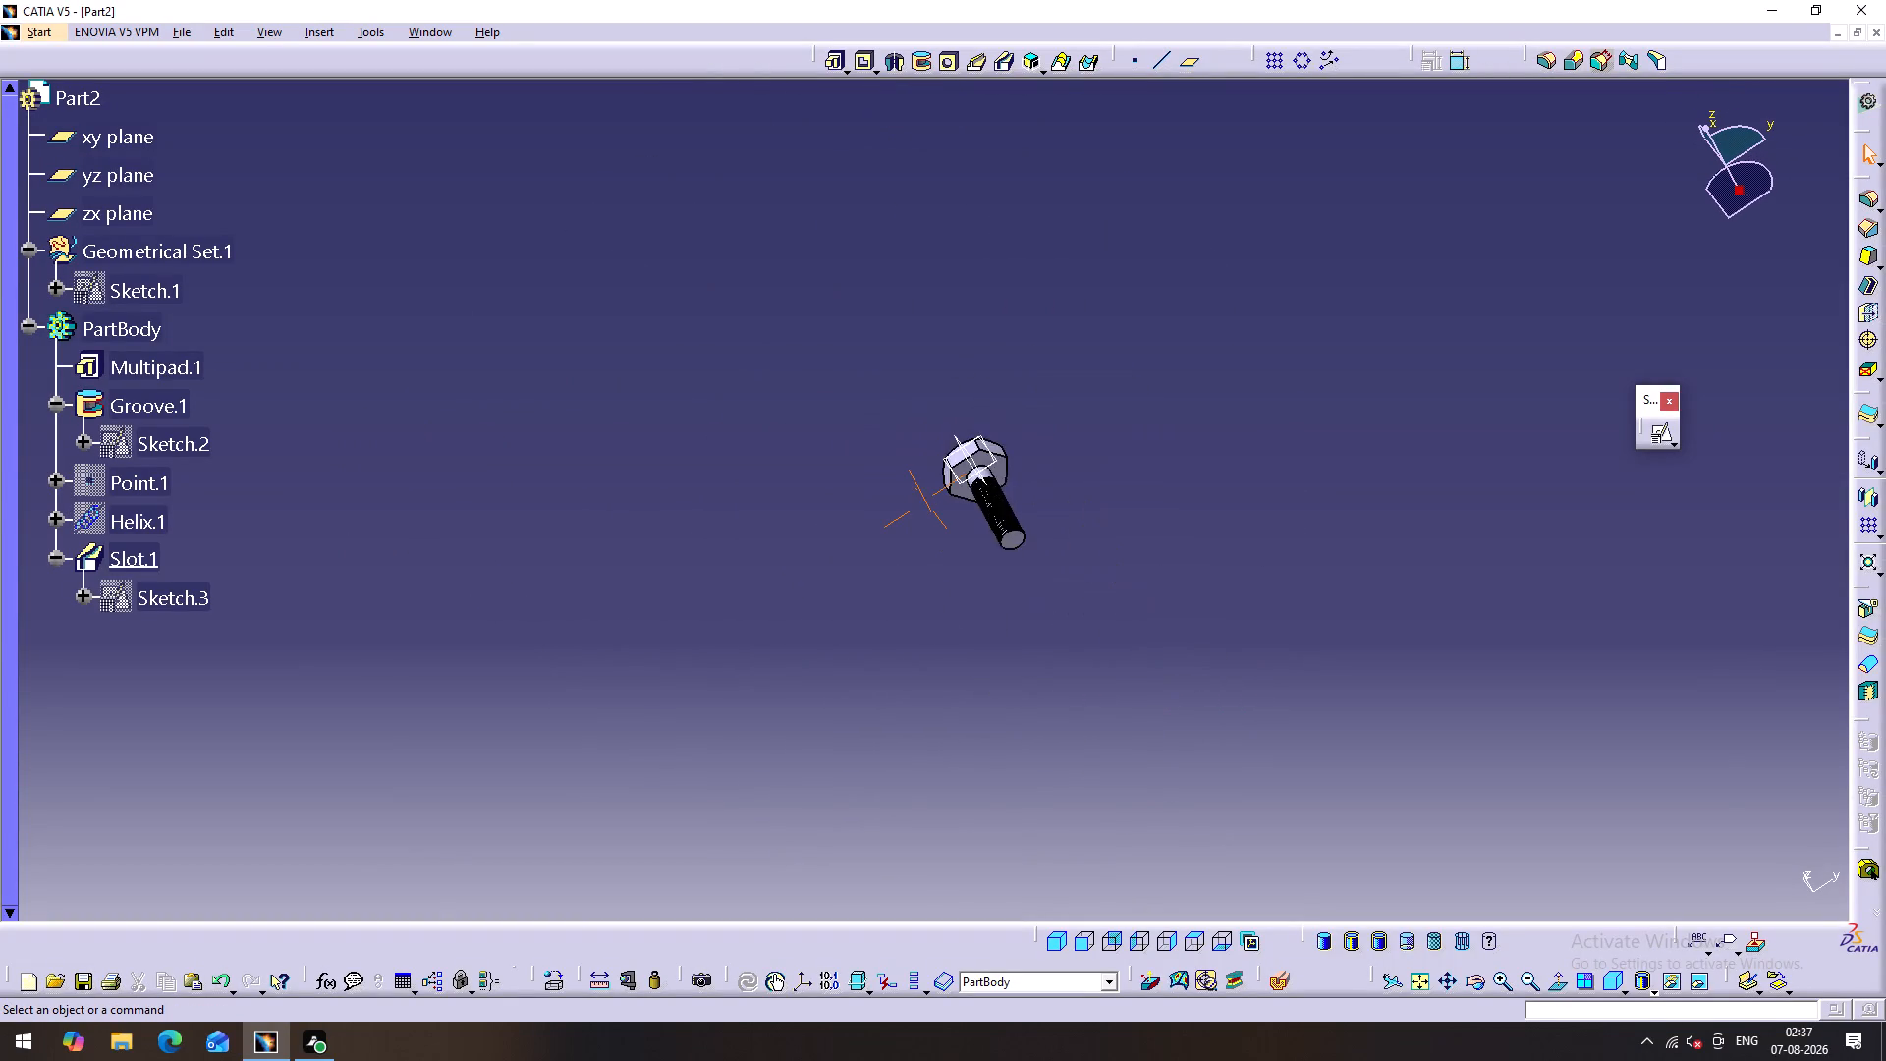
middle_click_drag(986, 645, 1537, 358)
middle_click_drag(1098, 586, 678, 593)
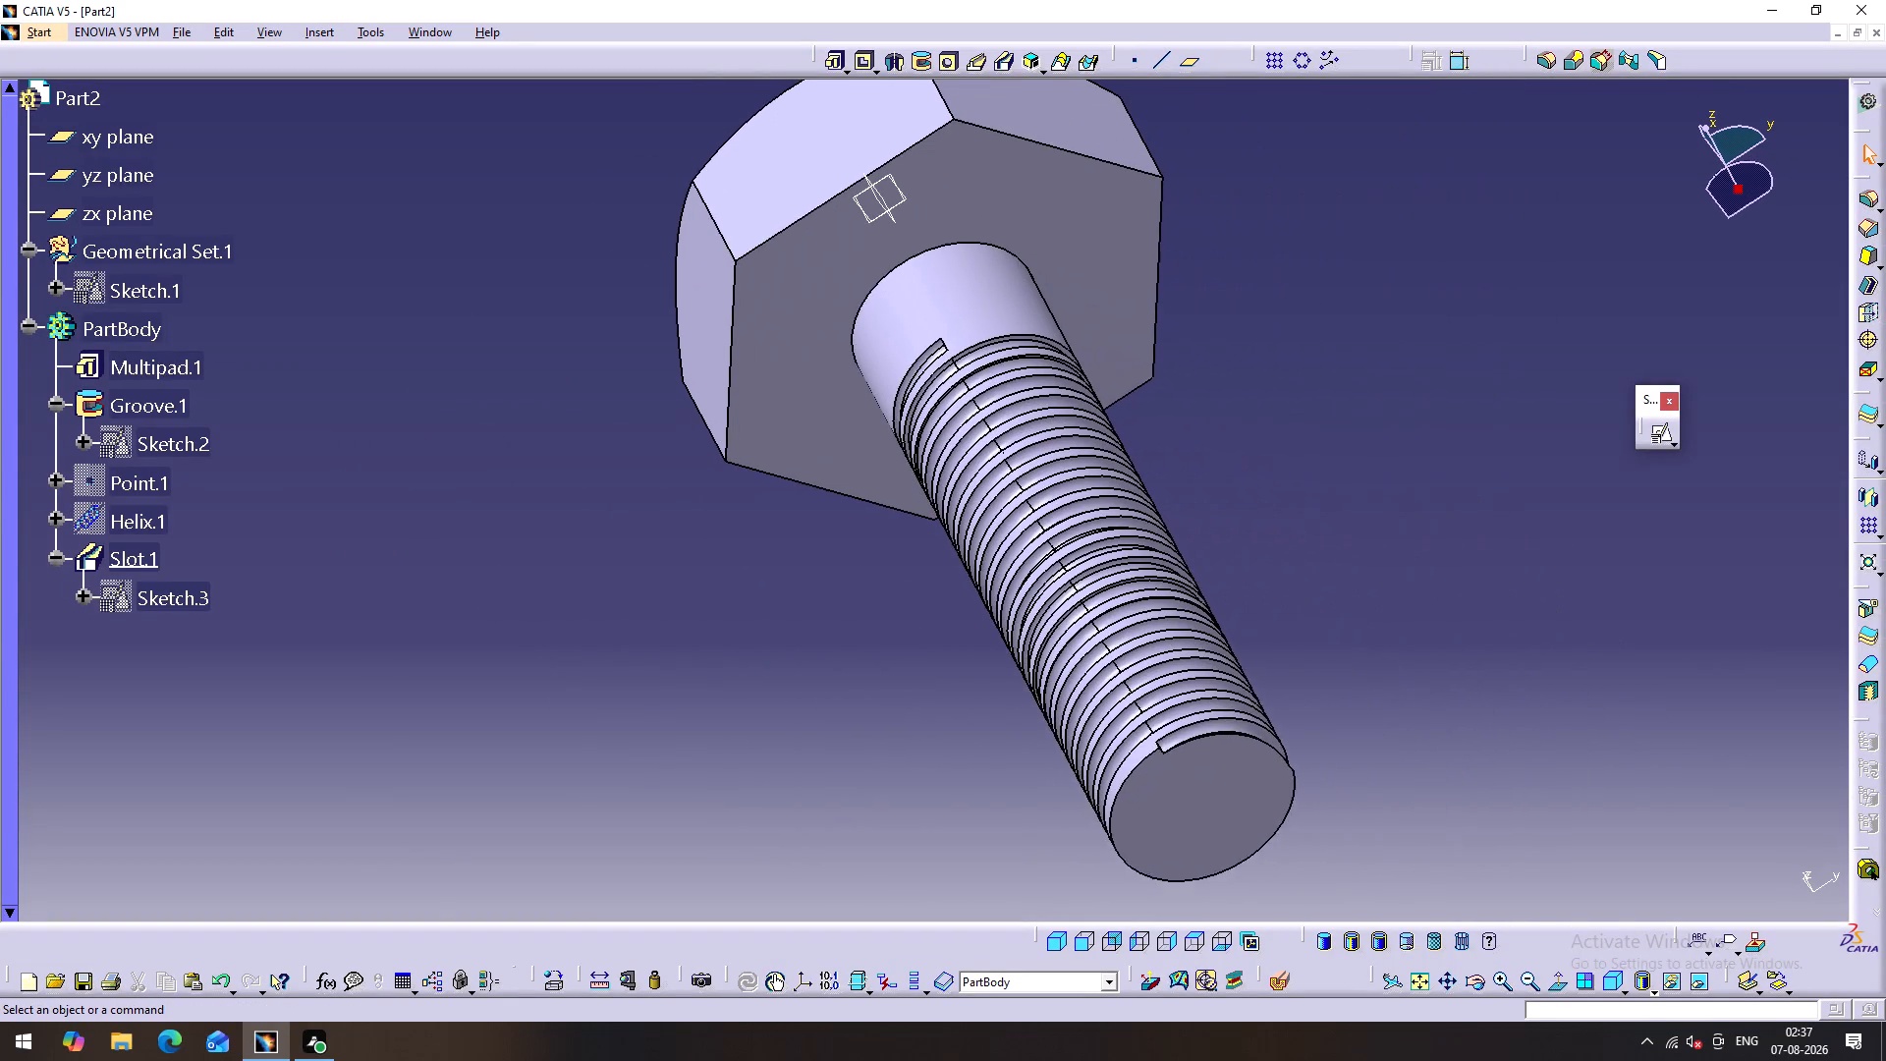
middle_click_drag(678, 593, 642, 688)
middle_click_drag(679, 698, 1026, 709)
right_click_drag(679, 698, 1026, 709)
middle_click_drag(1026, 709, 1018, 767)
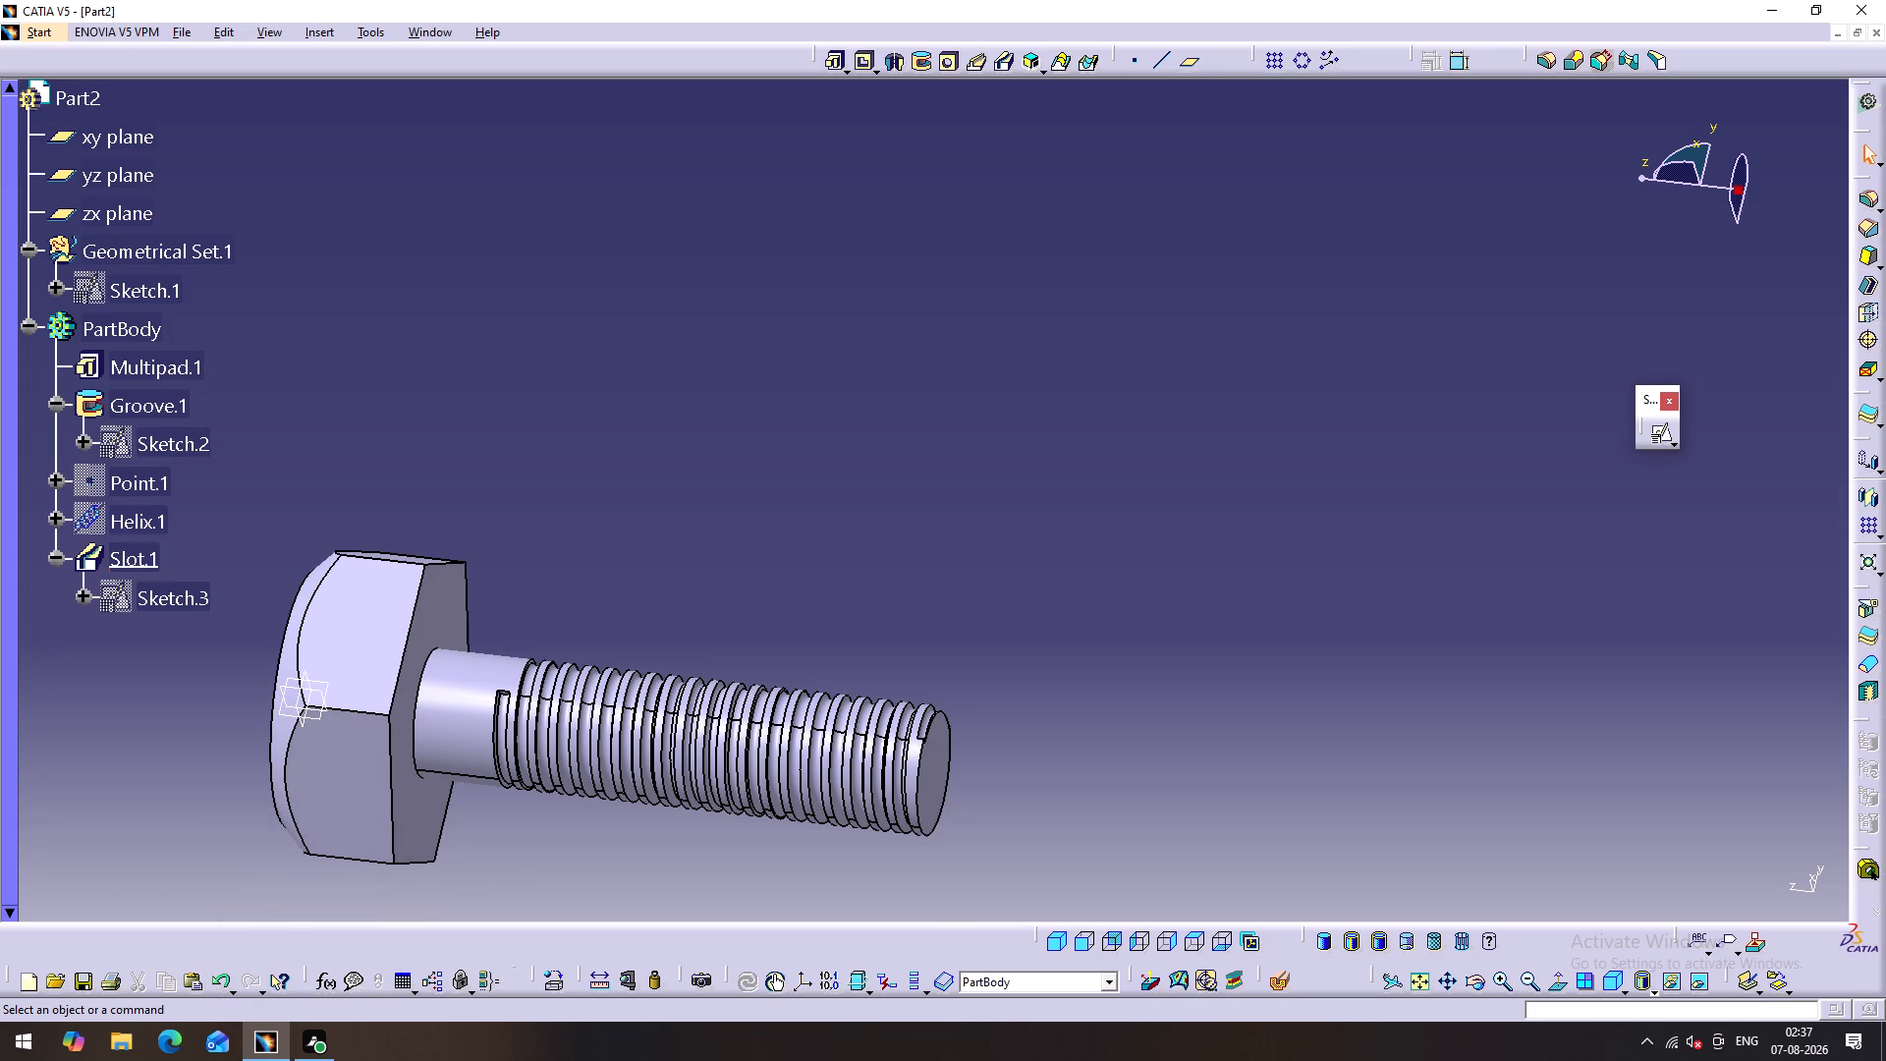
middle_click_drag(492, 790, 1090, 374)
middle_click_drag(1505, 524, 1312, 686)
right_click_drag(1505, 524, 1312, 686)
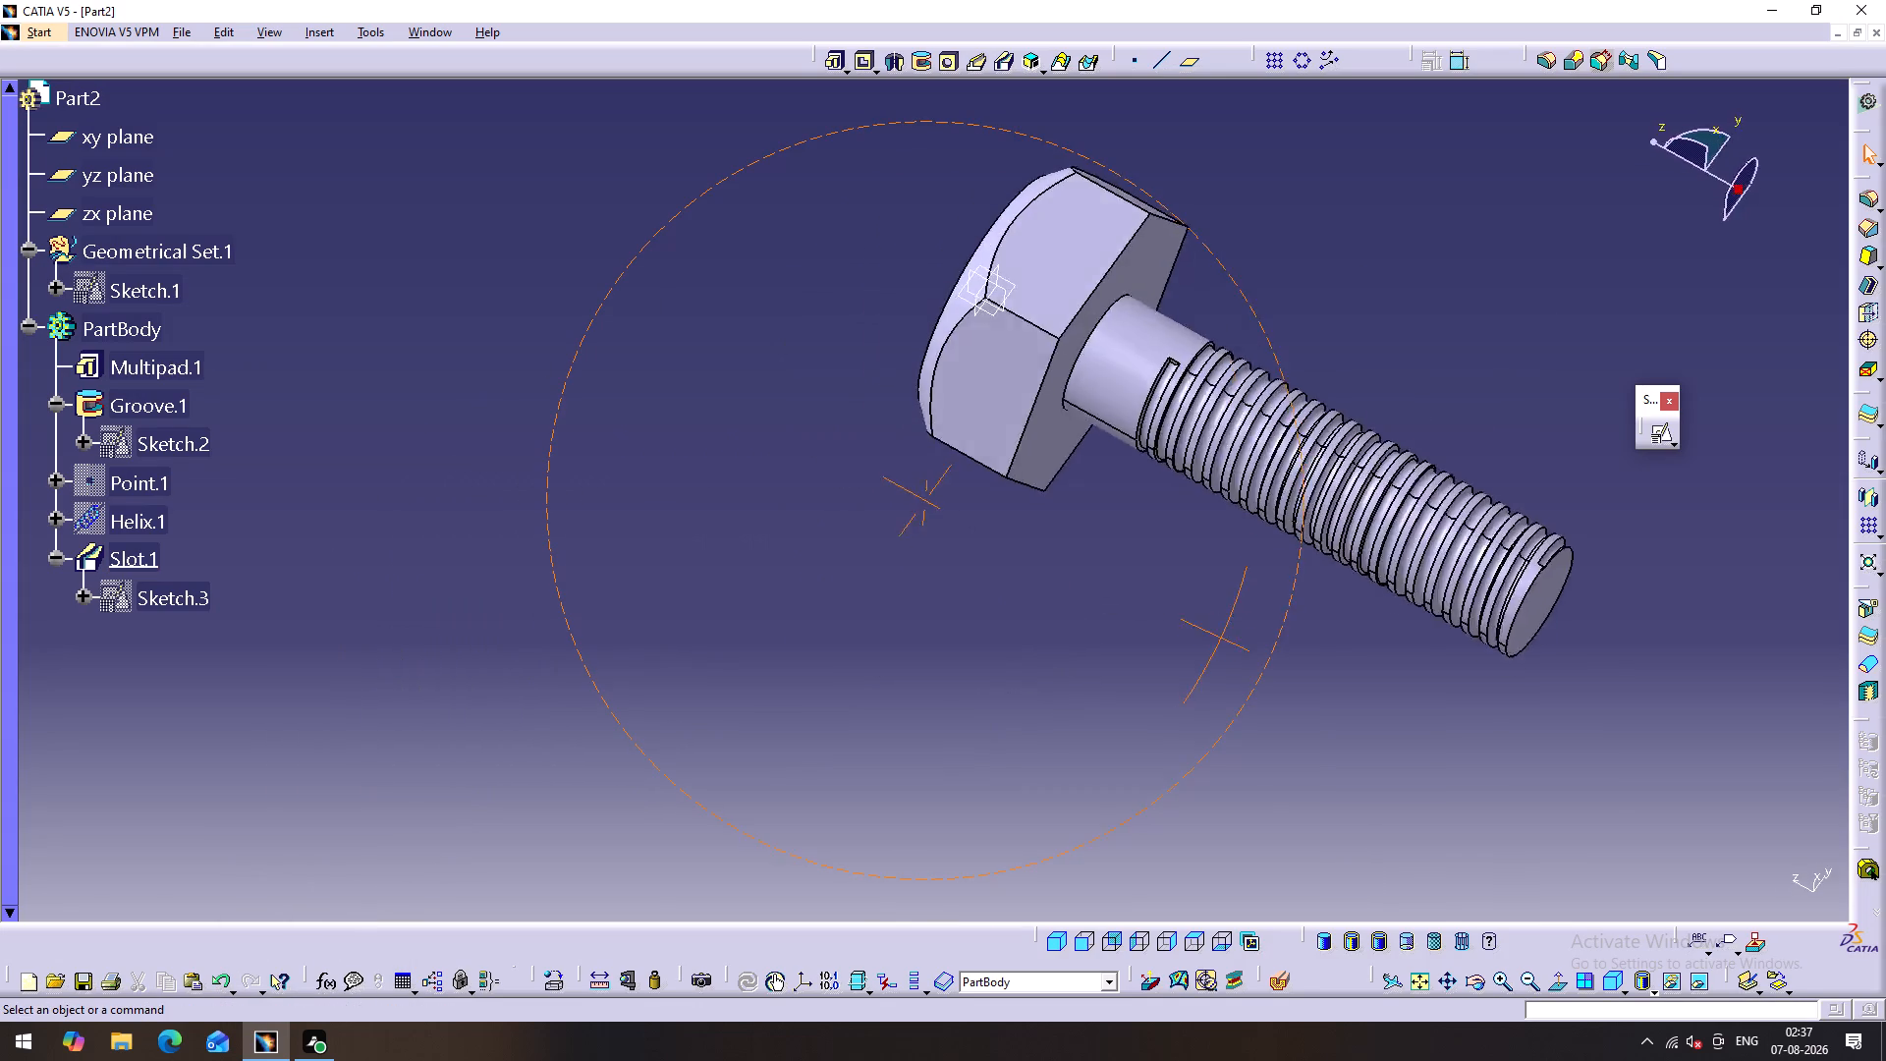
middle_click_drag(1312, 686, 945, 763)
right_click_drag(1312, 686, 945, 763)
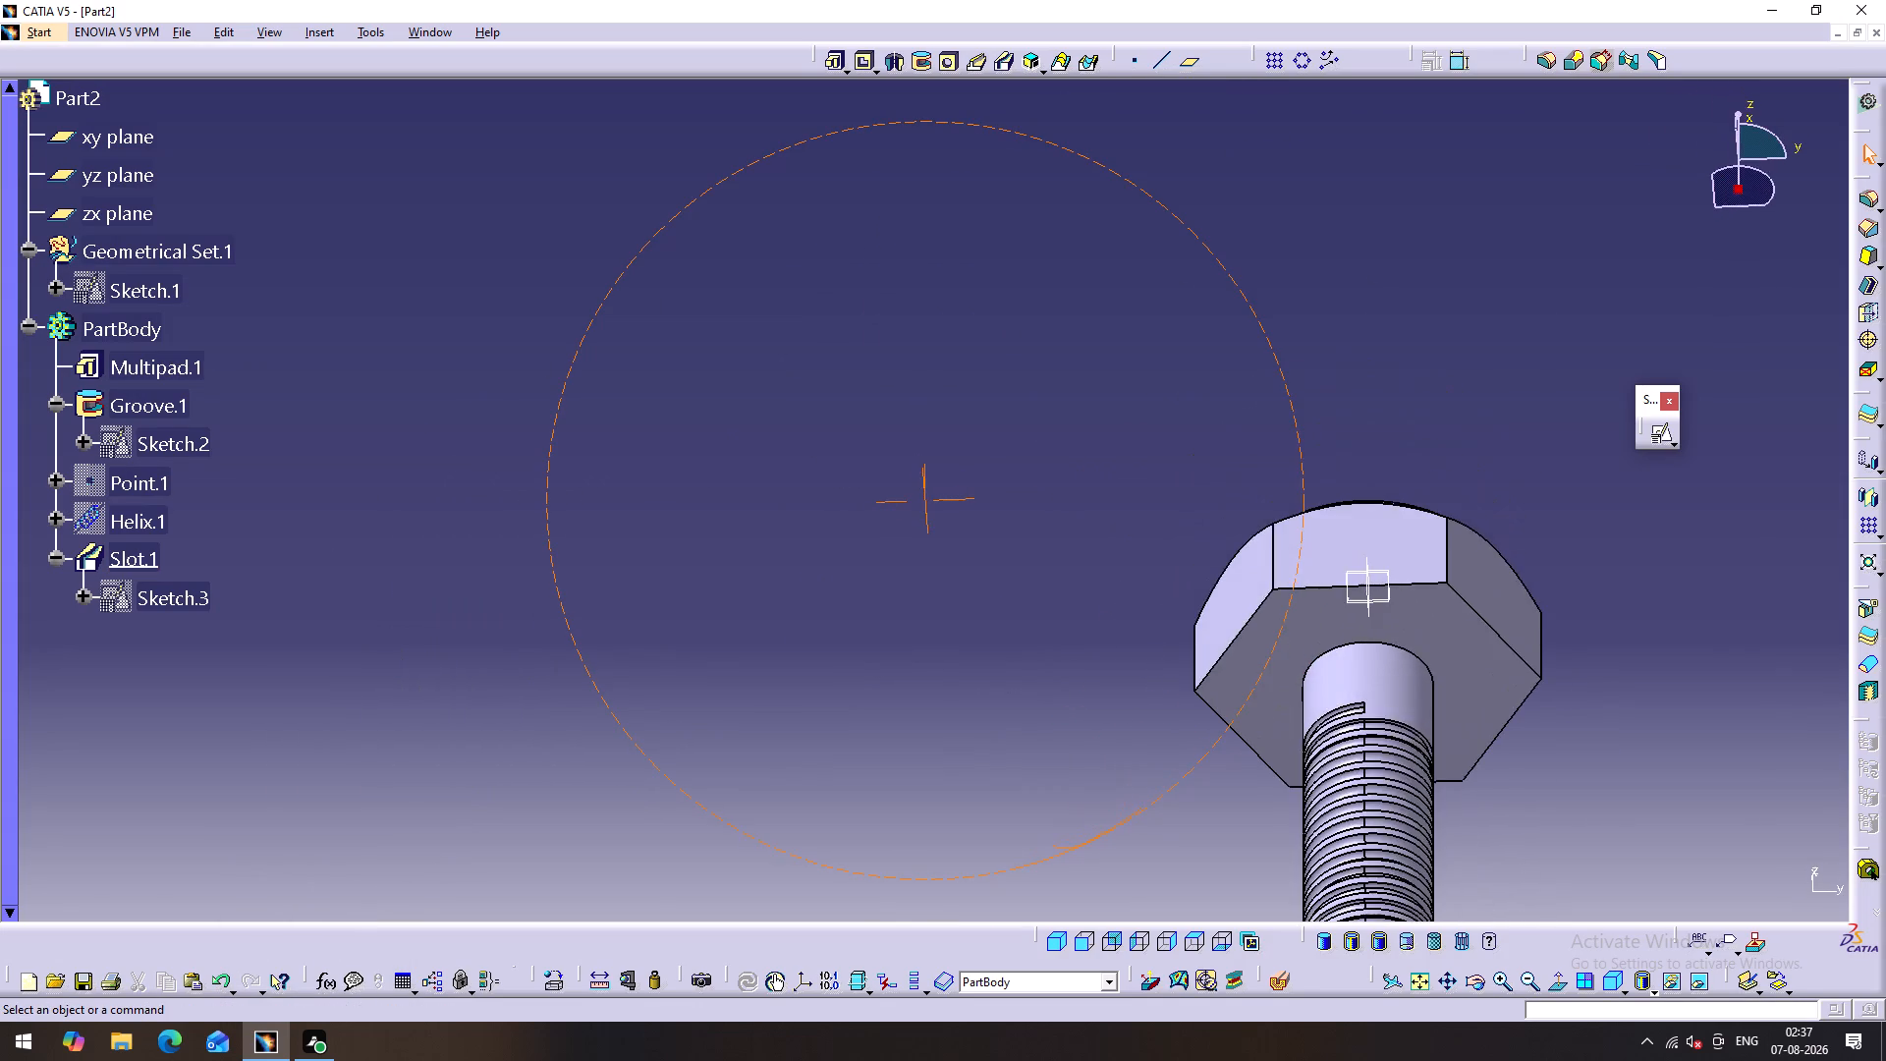
right_click_drag(945, 763, 1187, 787)
middle_click_drag(945, 763, 1213, 772)
middle_click_drag(1479, 693, 1162, 754)
right_click_drag(1382, 752, 1162, 754)
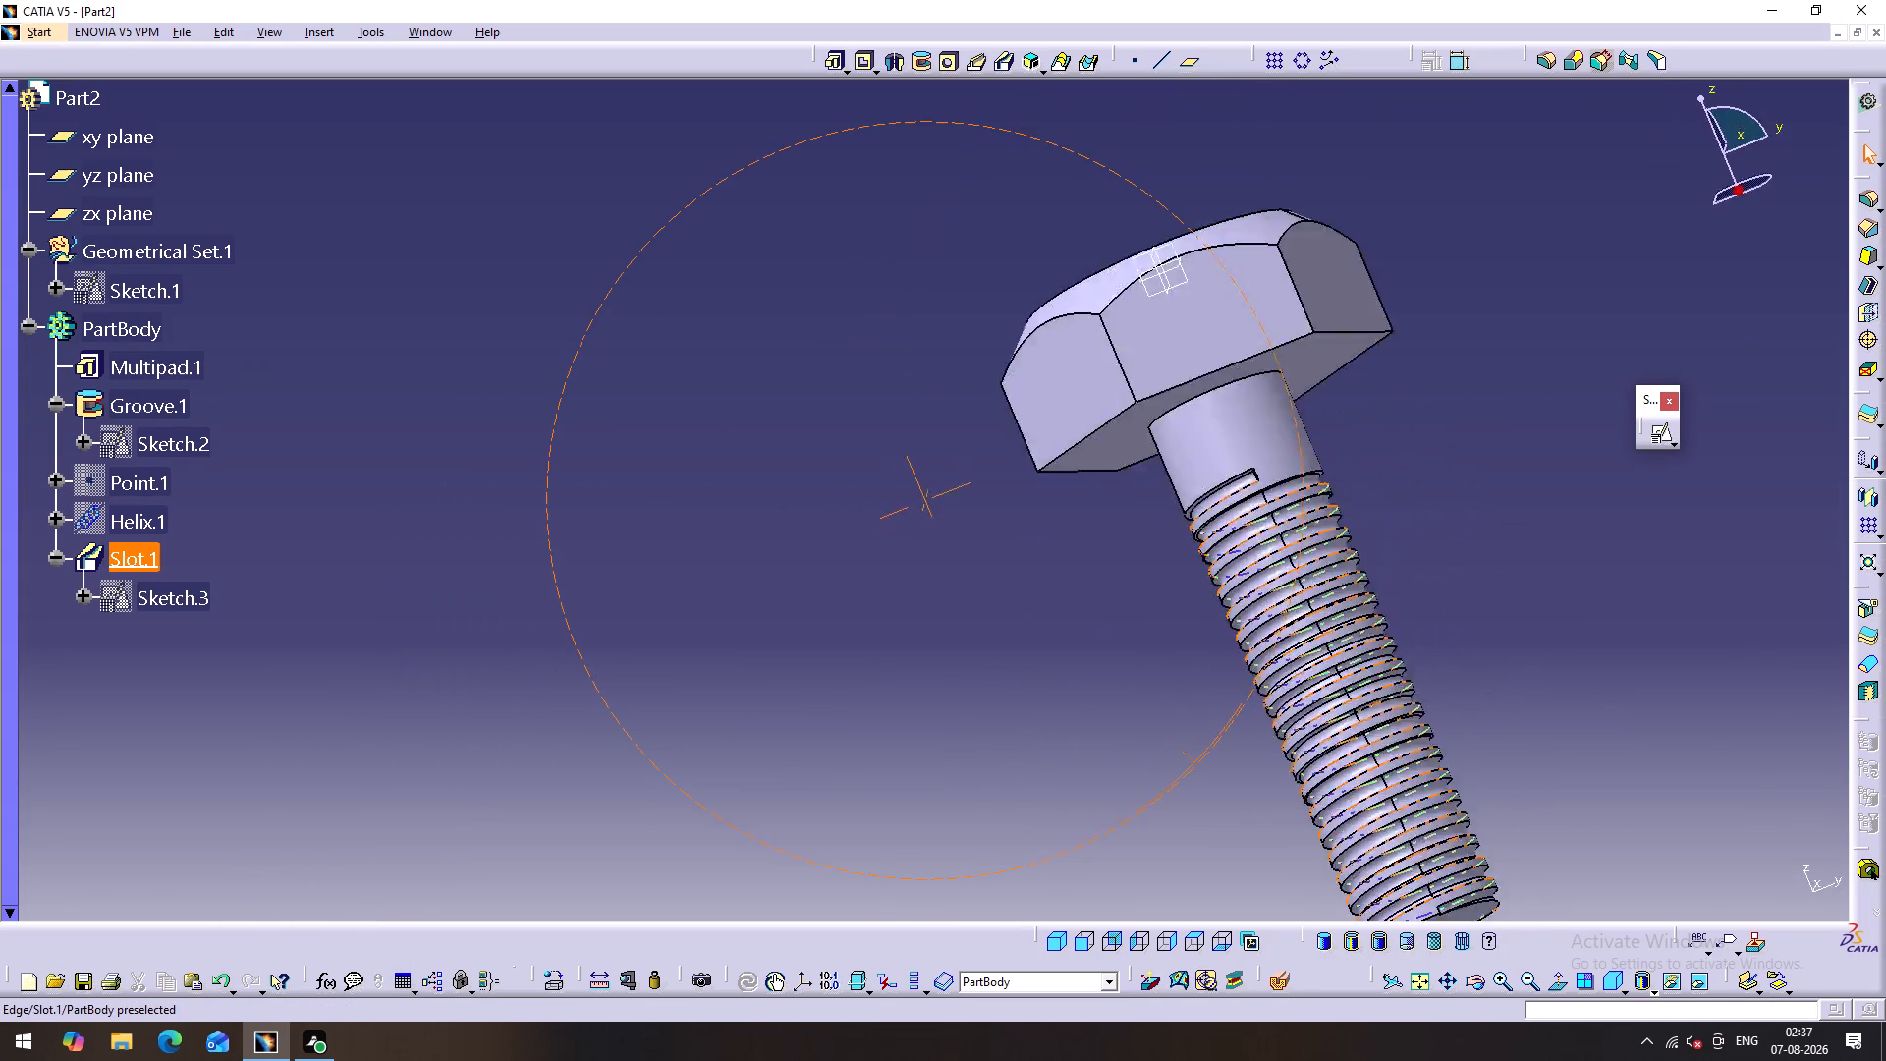
right_click_drag(1162, 754, 1332, 748)
middle_click_drag(1162, 754, 1332, 748)
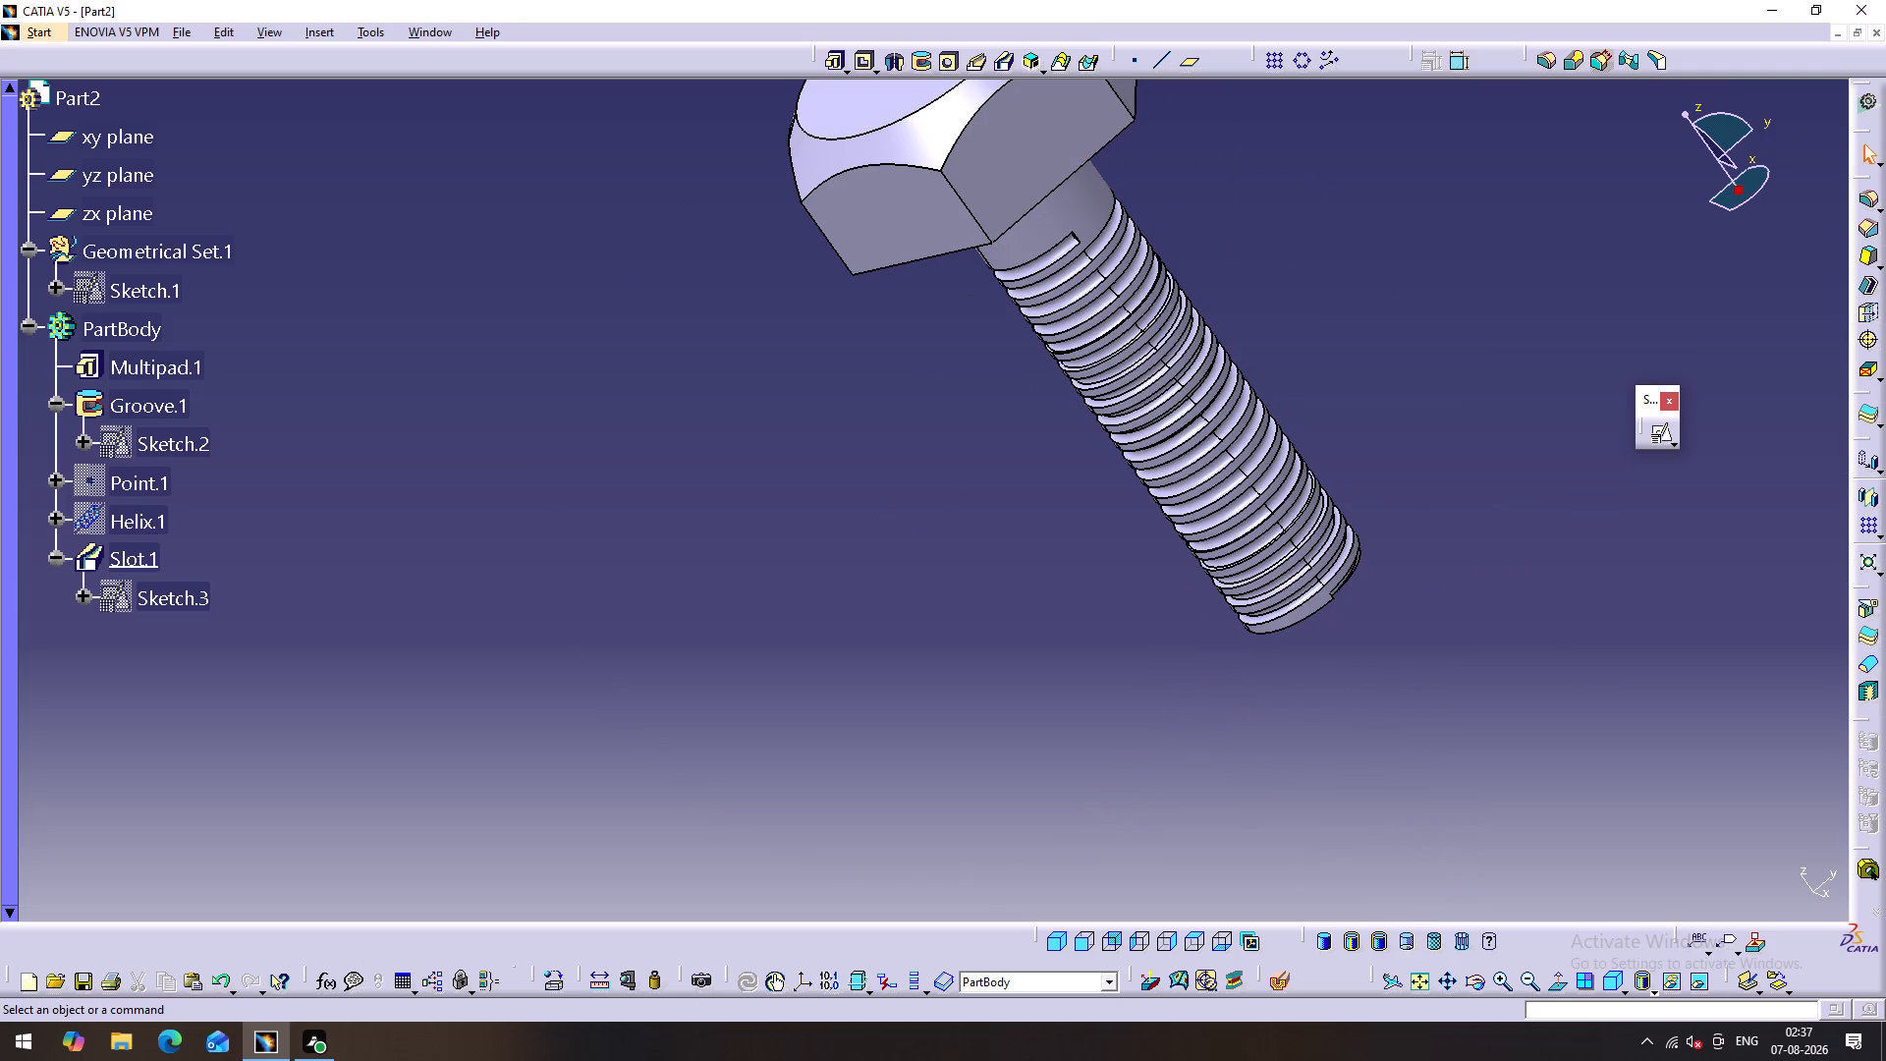
middle_click_drag(1533, 618, 989, 726)
right_click_drag(1533, 618, 989, 726)
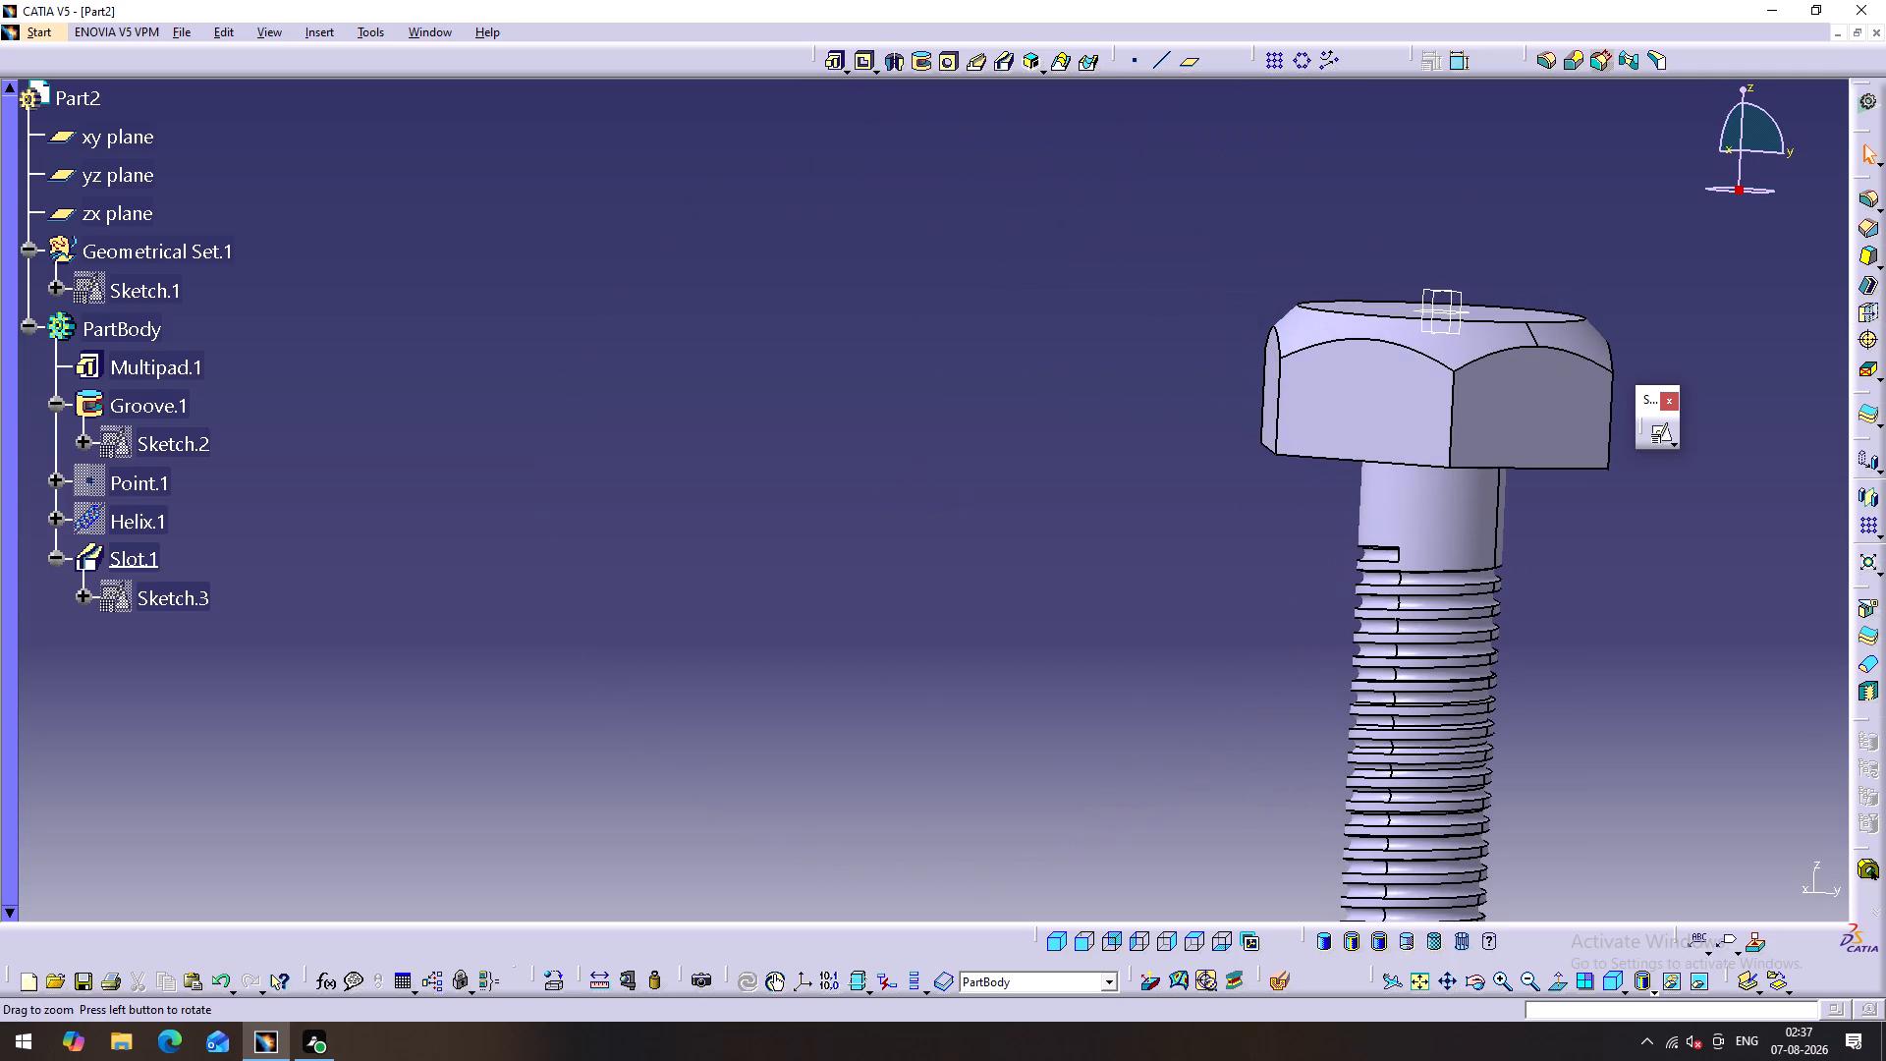
middle_click_drag(1772, 676, 1390, 355)
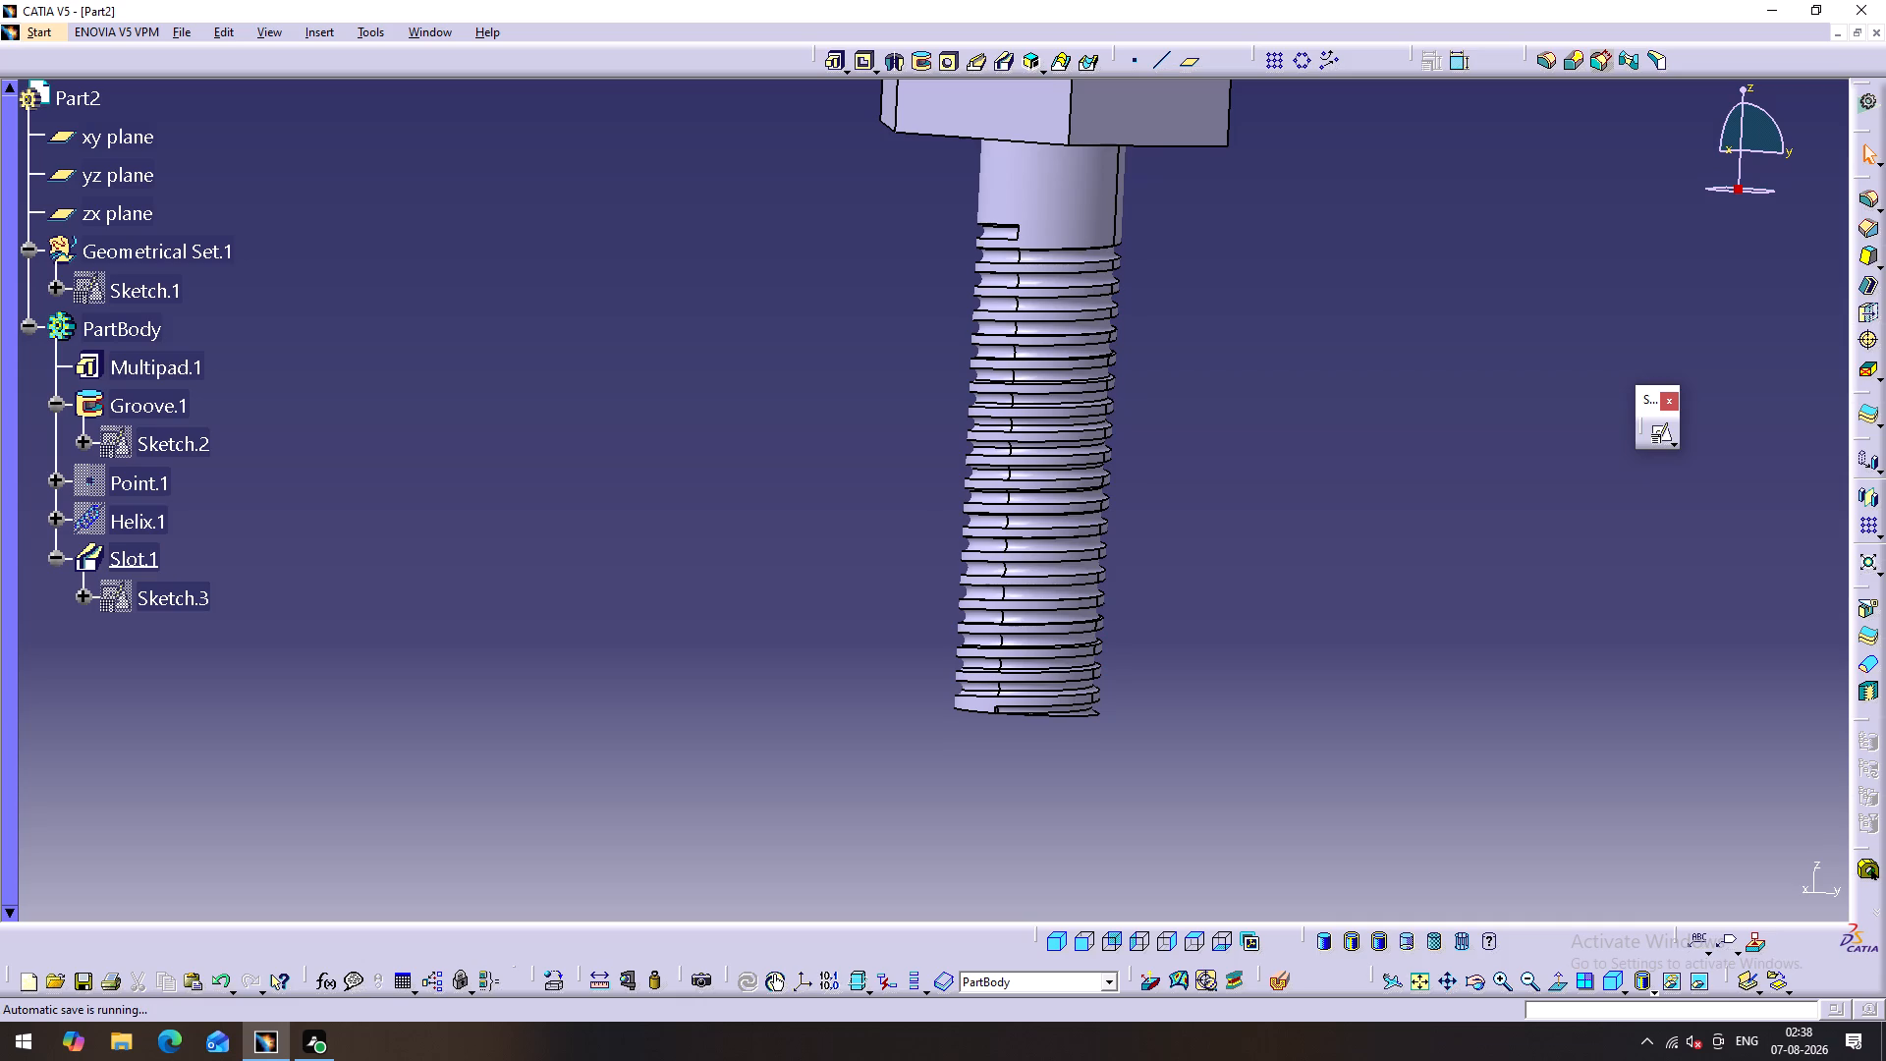
left_click(261, 982)
left_click(308, 887)
Review the thread helix's definition, including its pitch law and its pitch and revolutions settings.
double_click(144, 520)
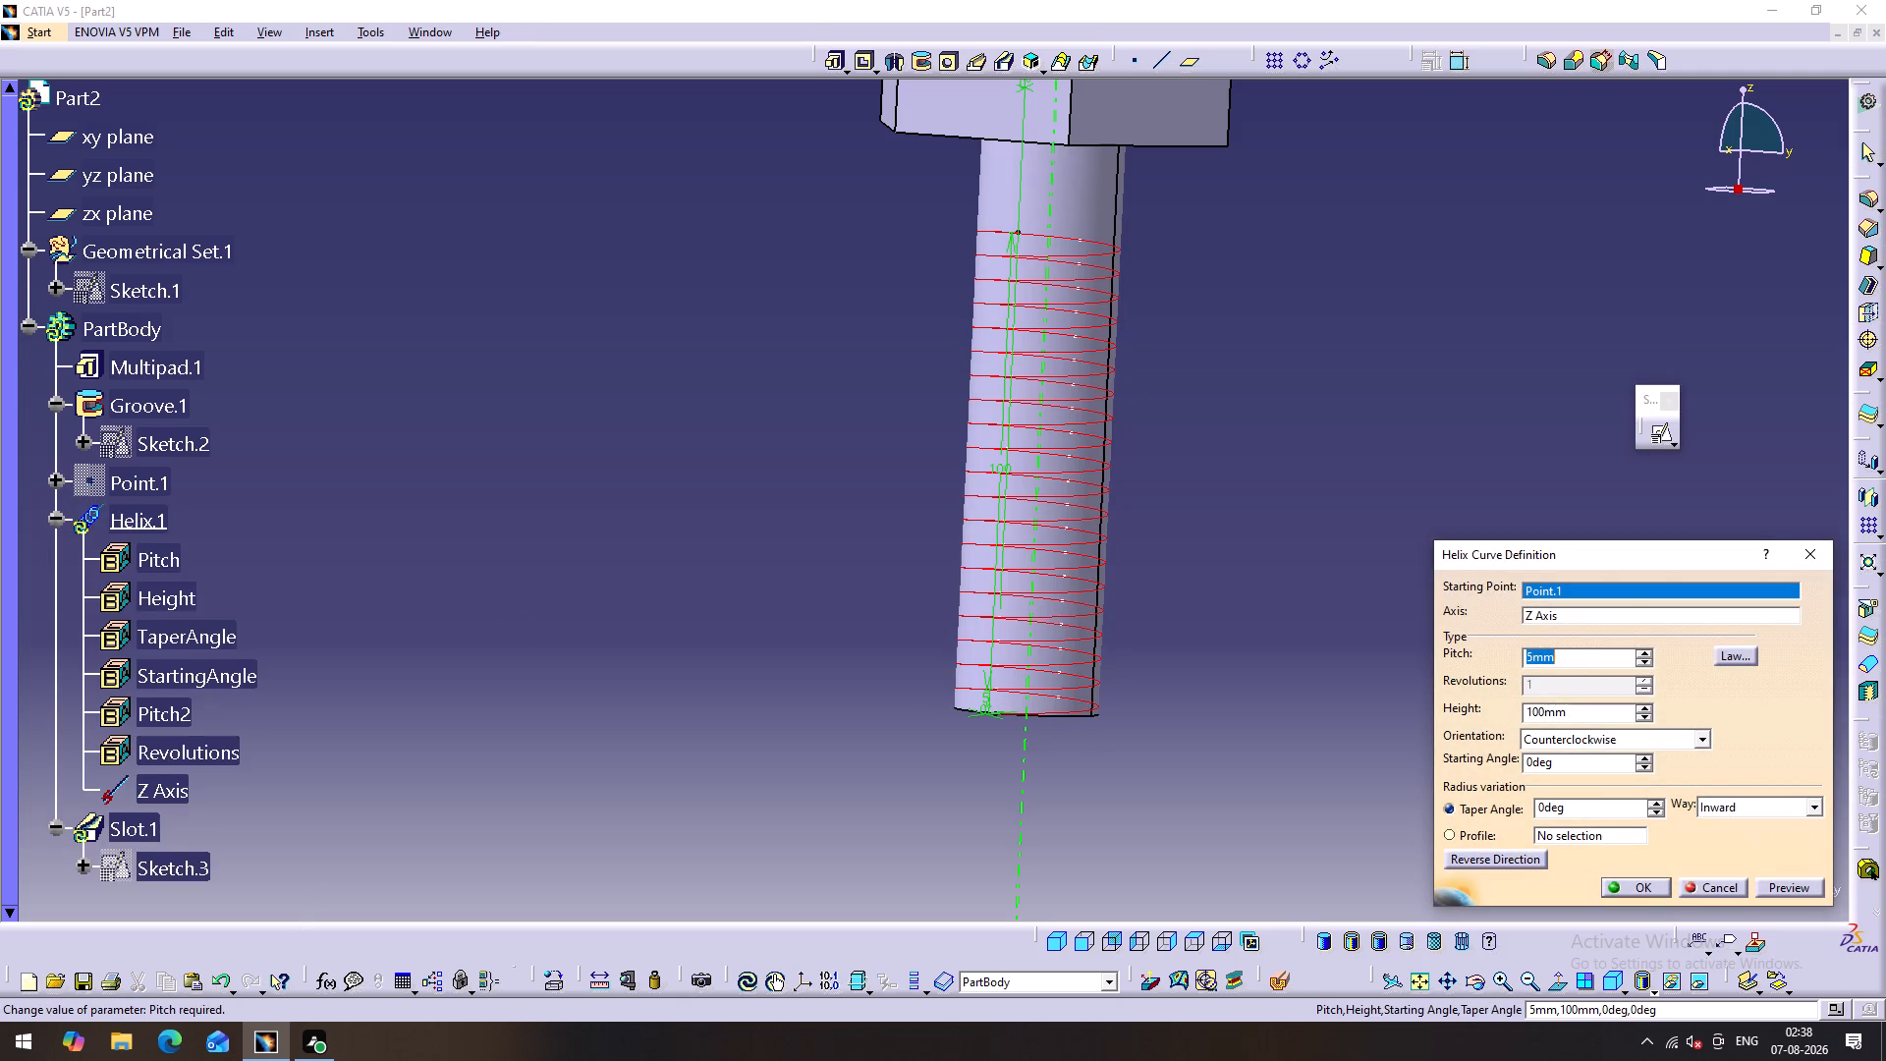
left_click(1818, 551)
left_click(1478, 416)
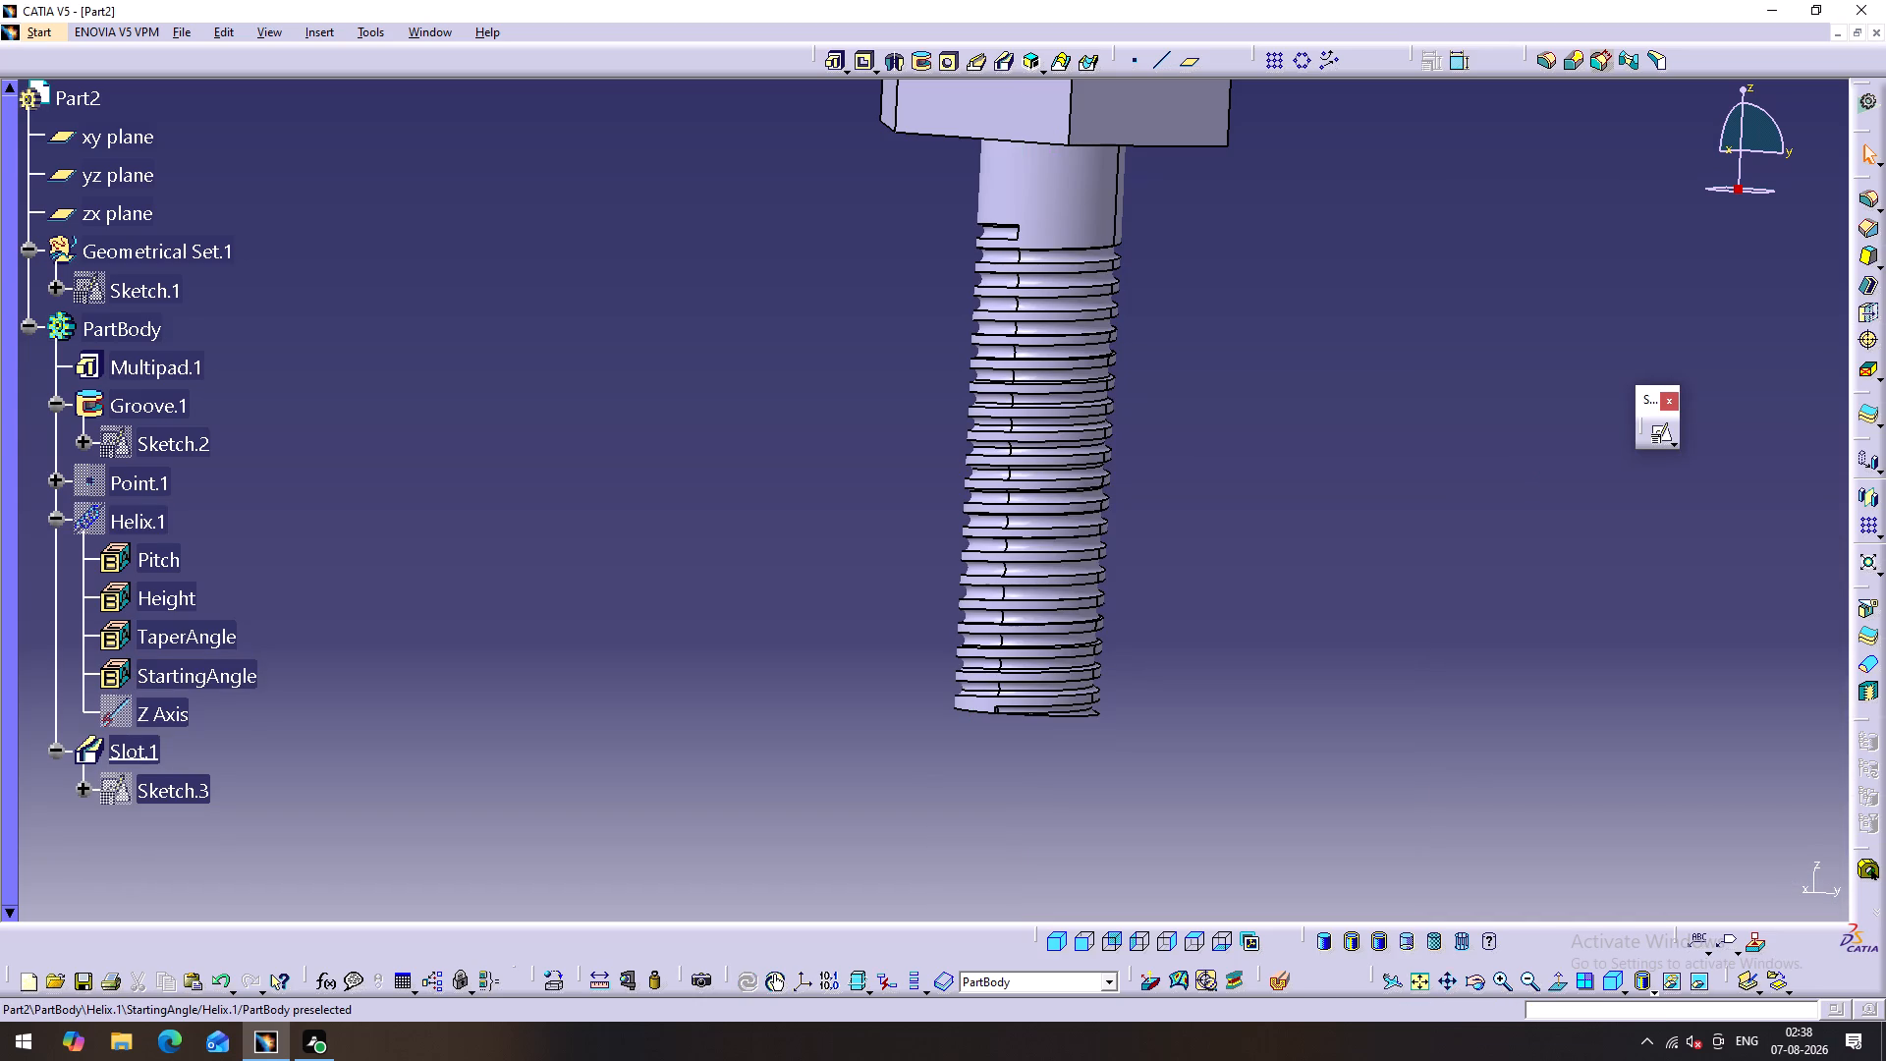
double_click(148, 527)
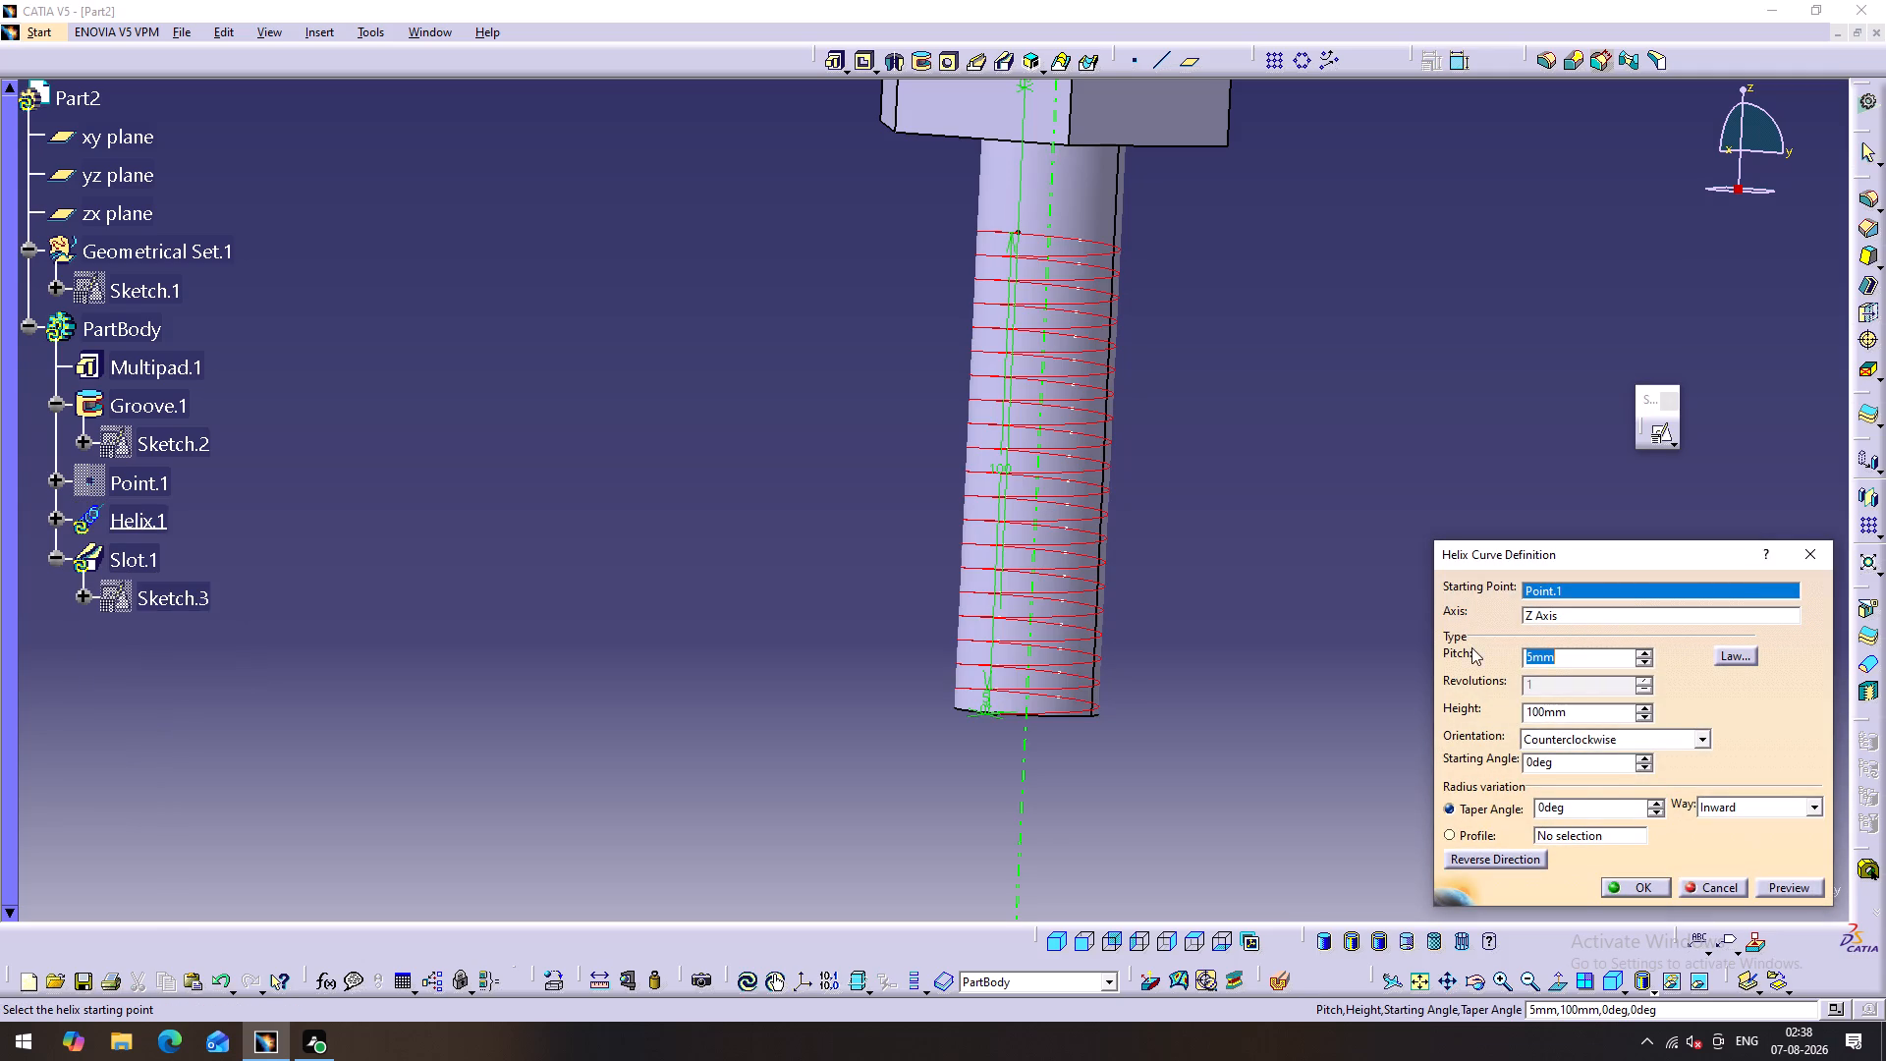
left_click(1742, 655)
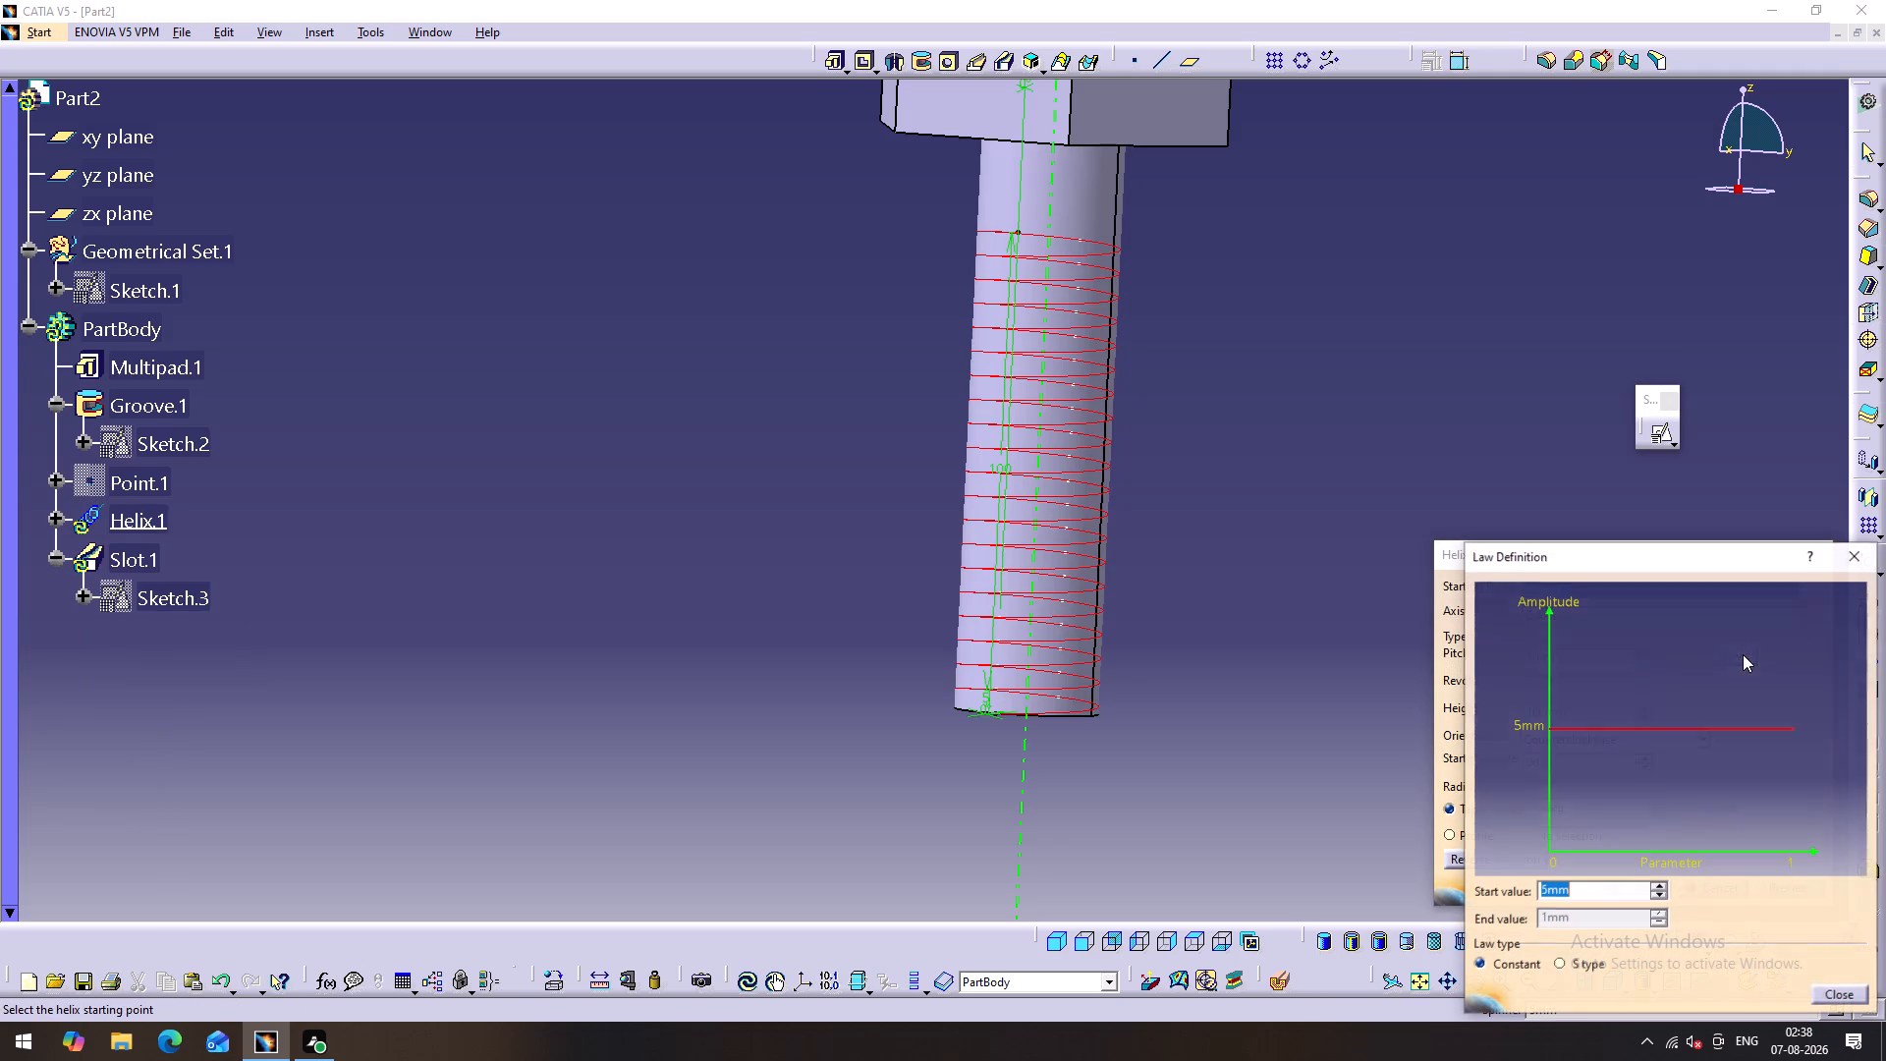
left_click(1856, 557)
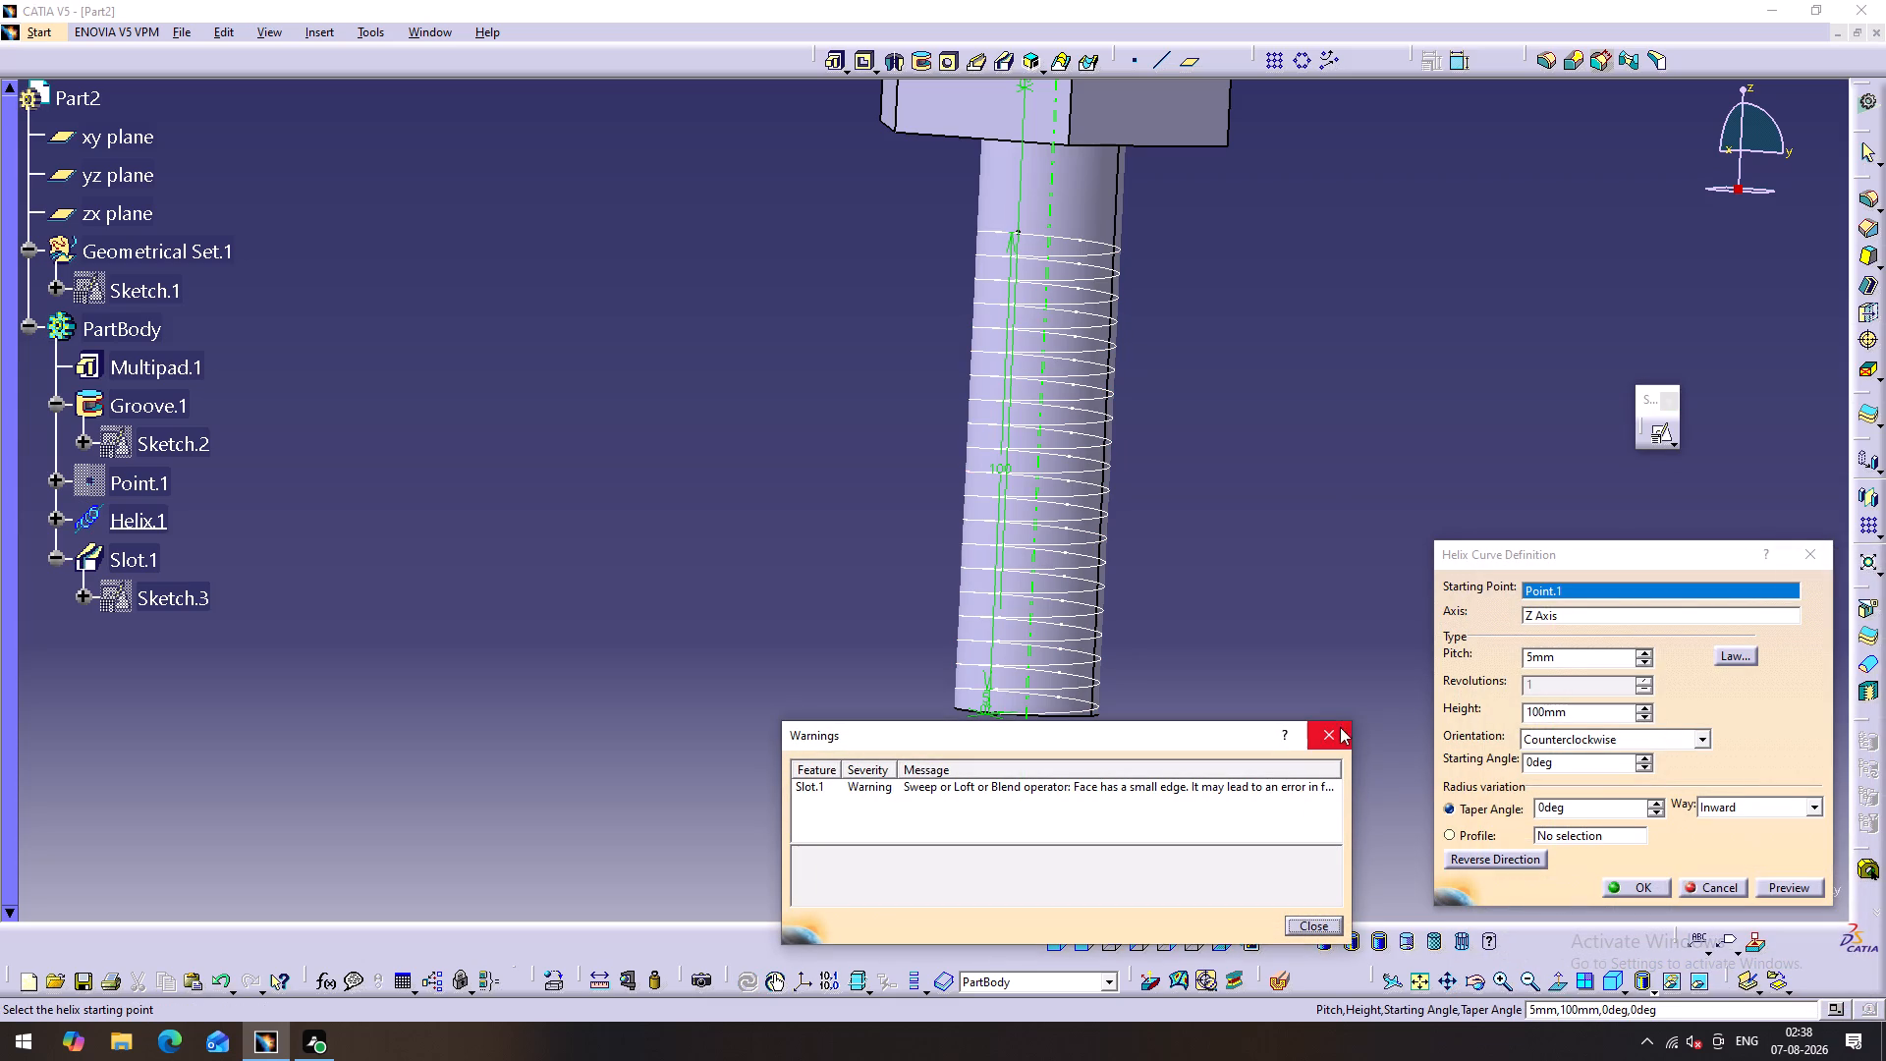
left_click(1339, 728)
left_click(1634, 683)
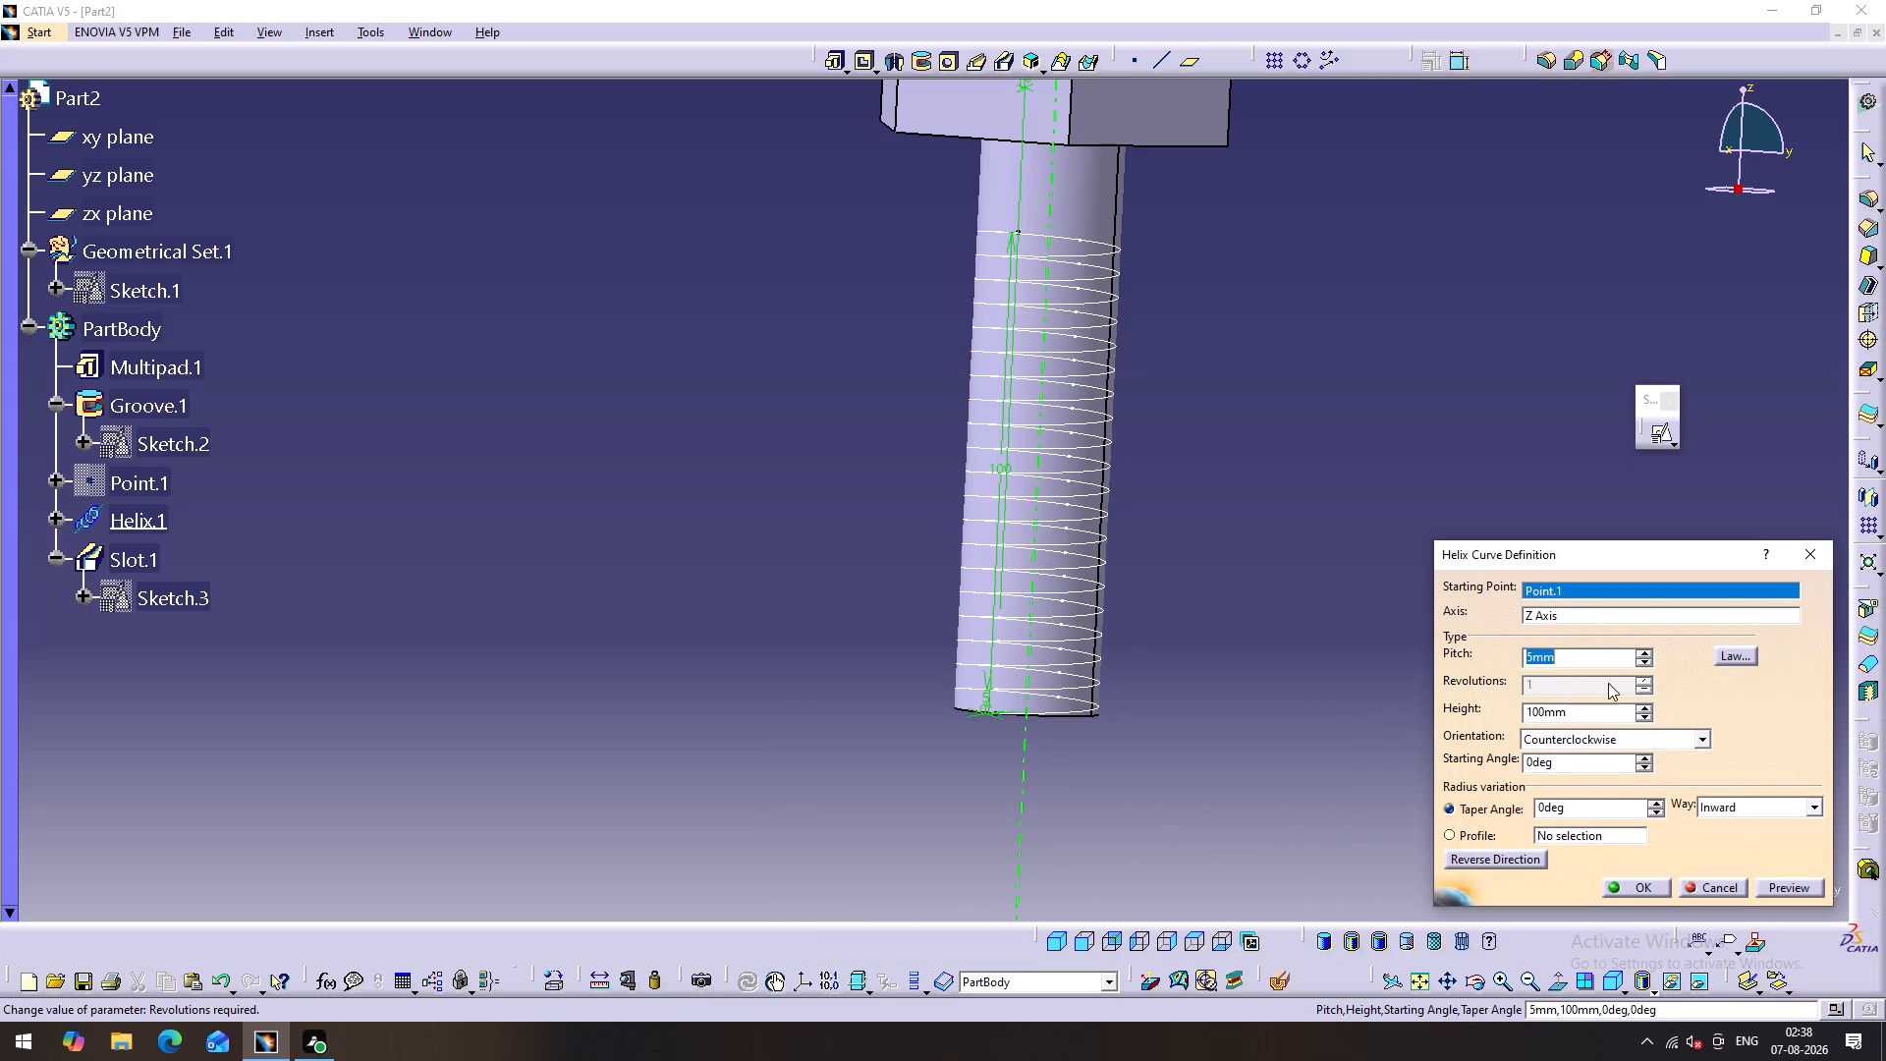
double_click(1566, 685)
left_click(1581, 651)
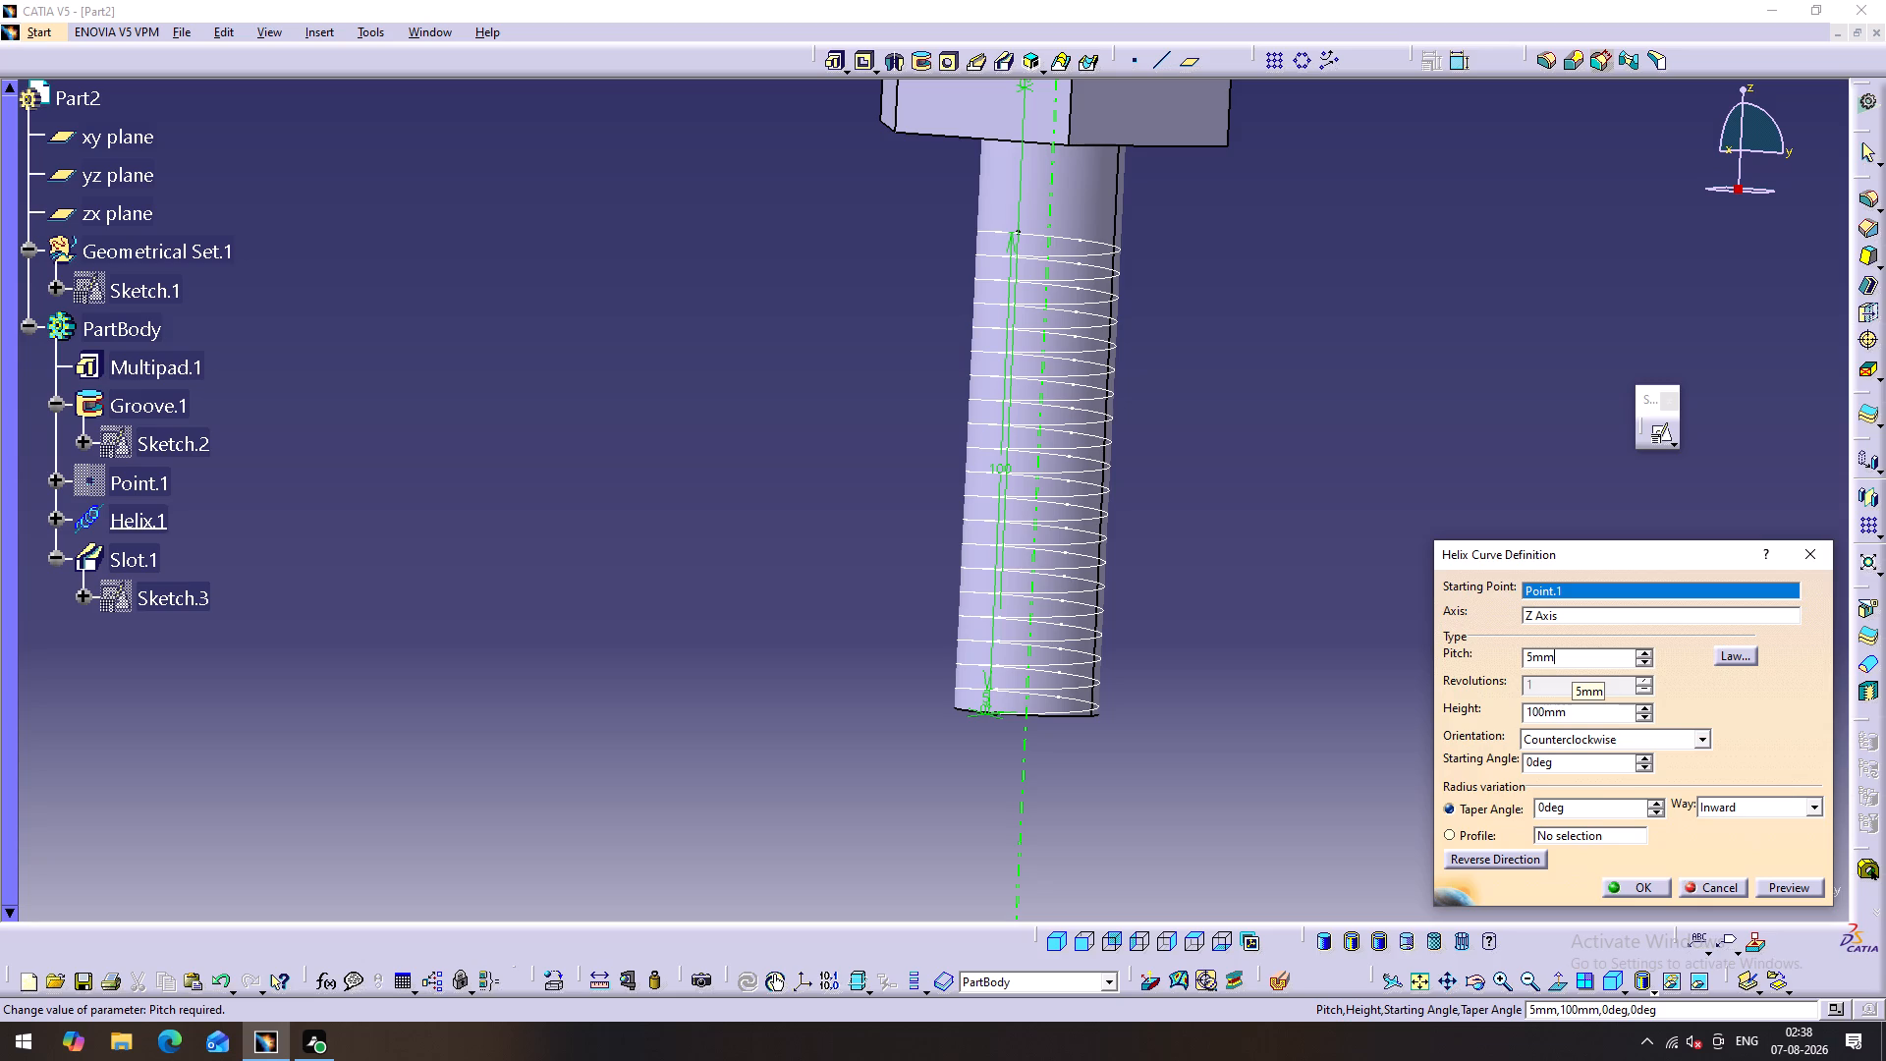
left_click(1334, 688)
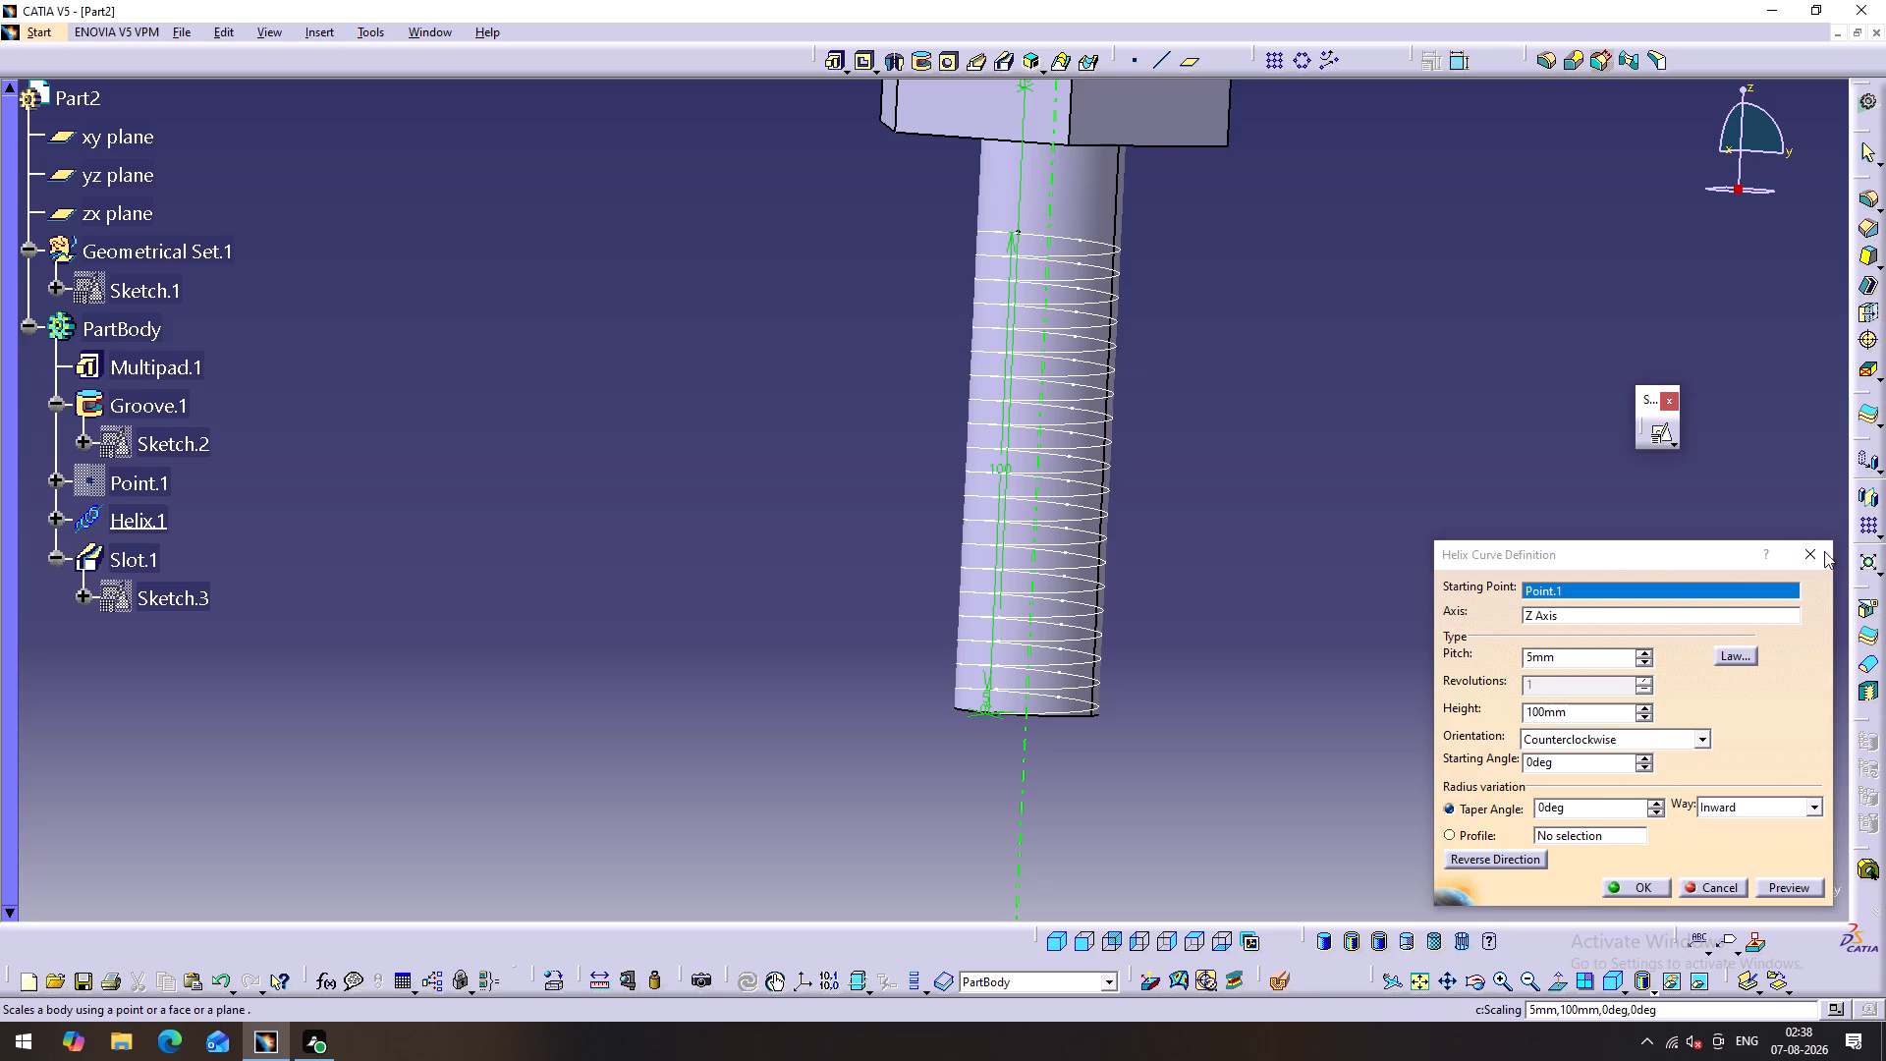
left_click(1795, 556)
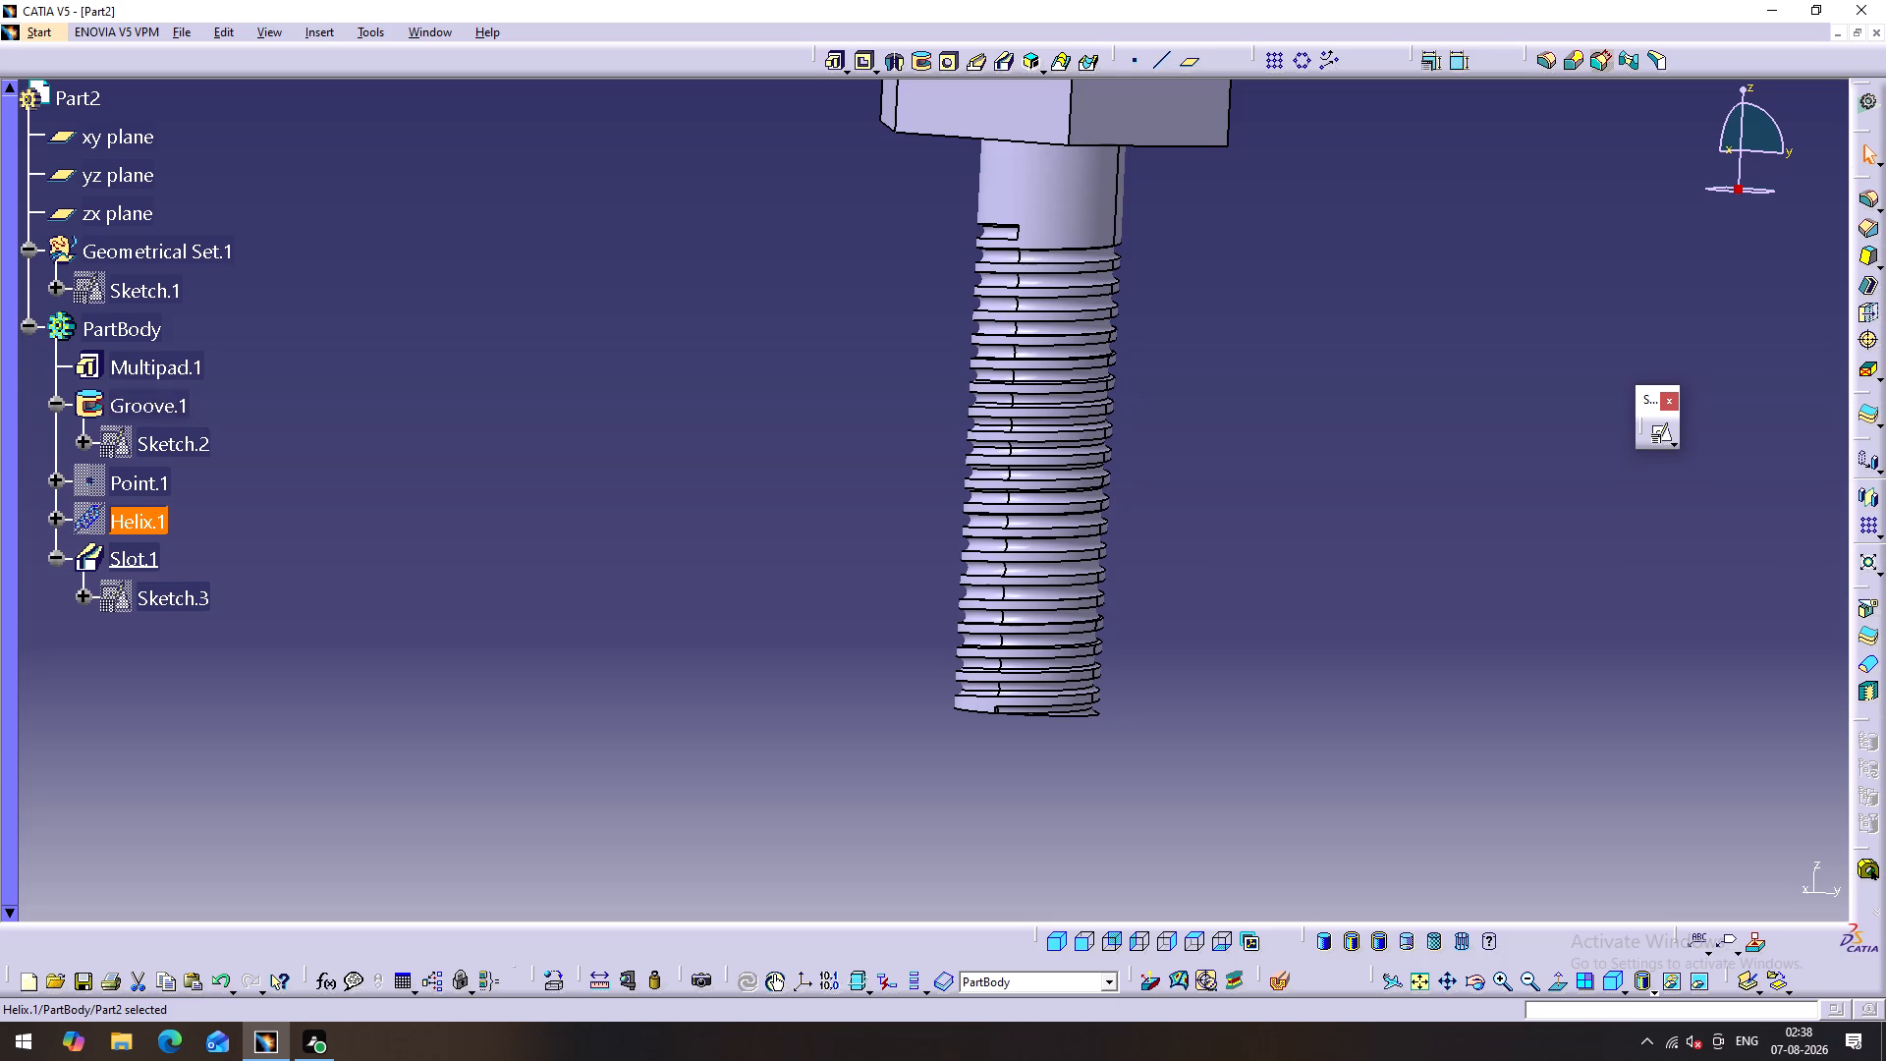
Open the thread helix's Pitch parameter on its own for inspection.
left_click(52, 516)
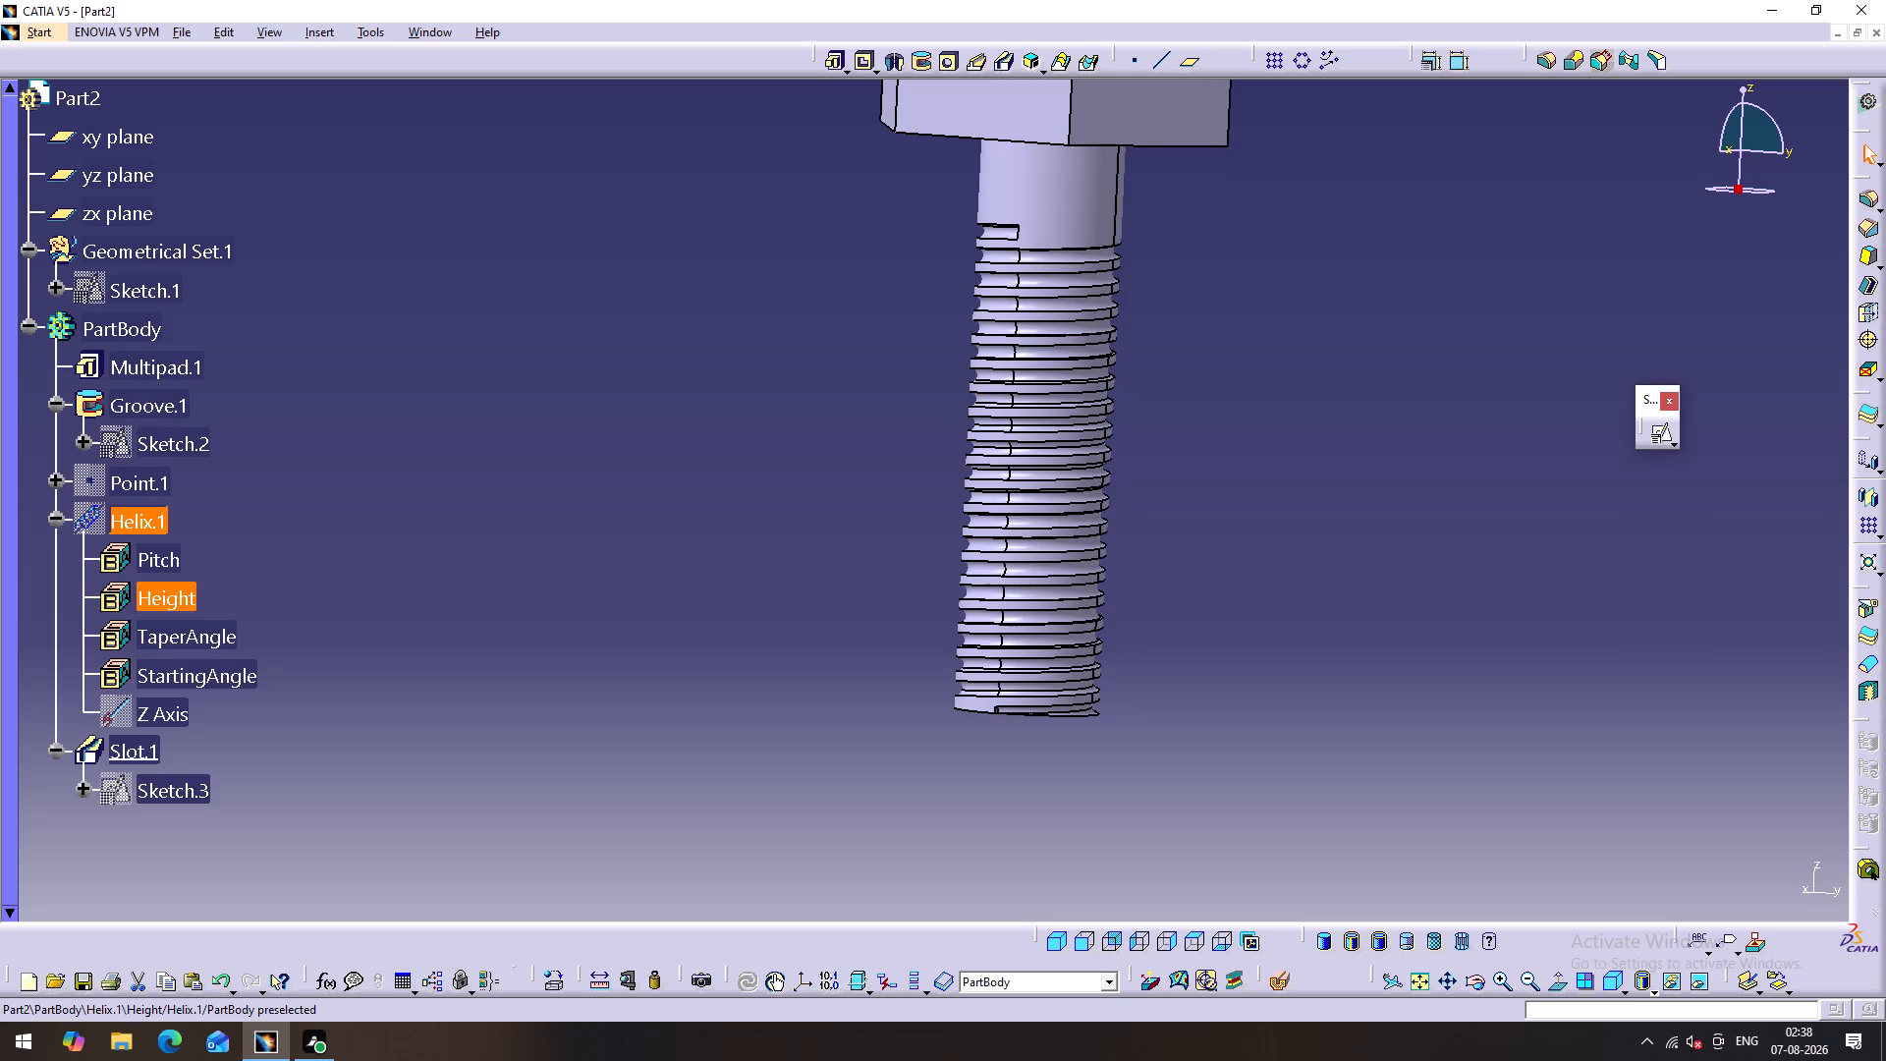
double_click(138, 557)
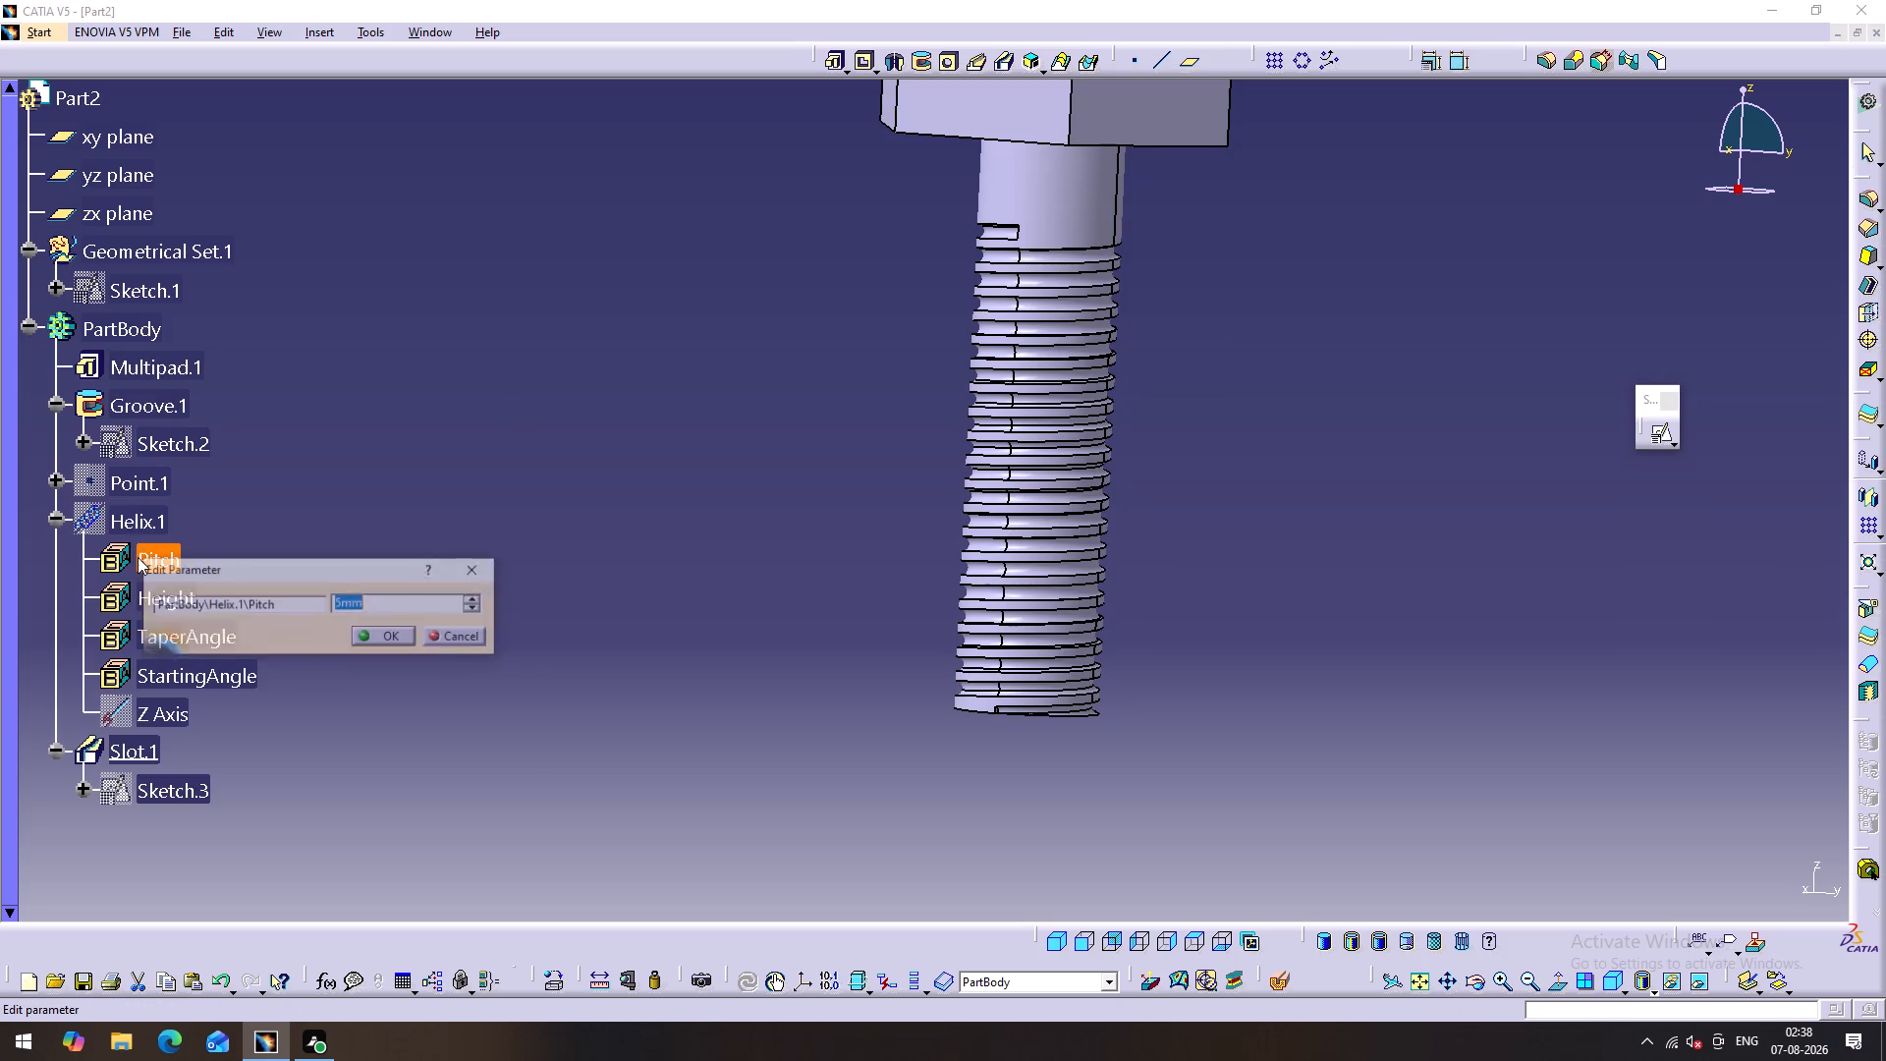
left_click(478, 567)
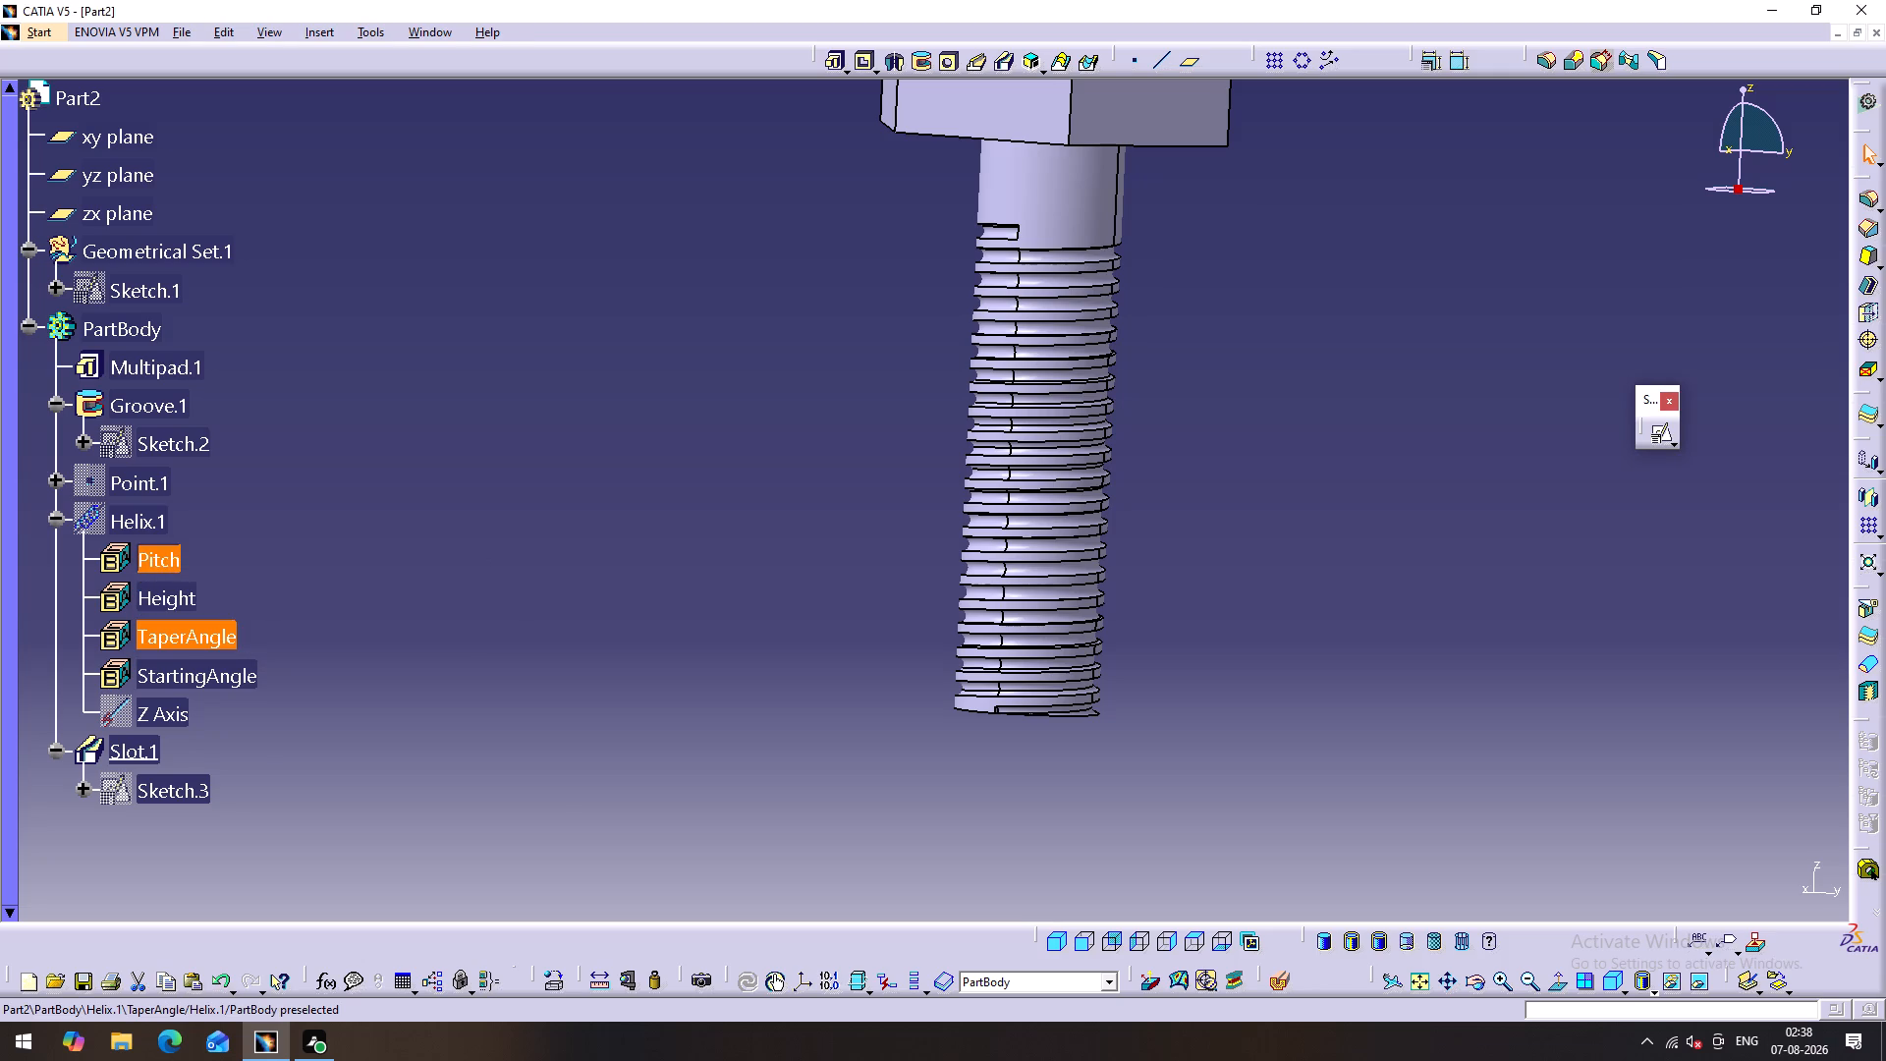
left_click(422, 579)
left_click(52, 517)
left_click(465, 464)
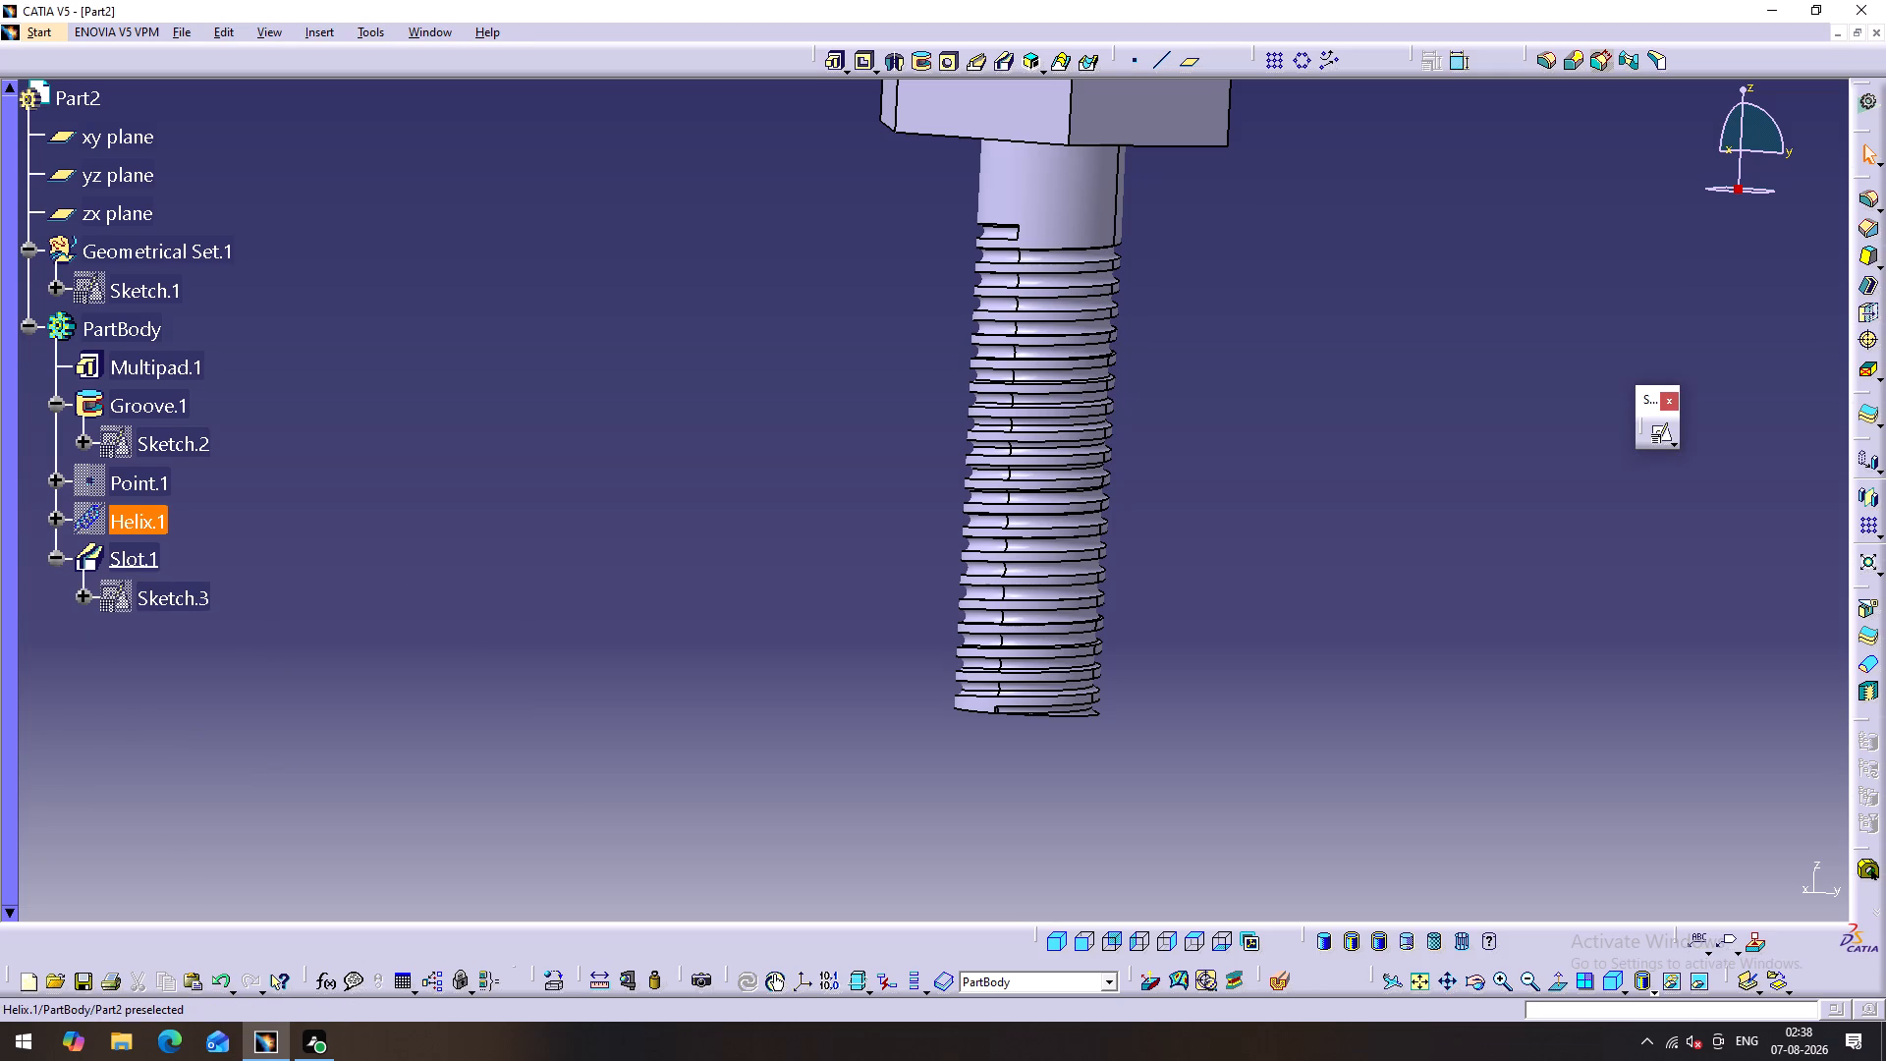
middle_click_drag(1202, 500, 1255, 536)
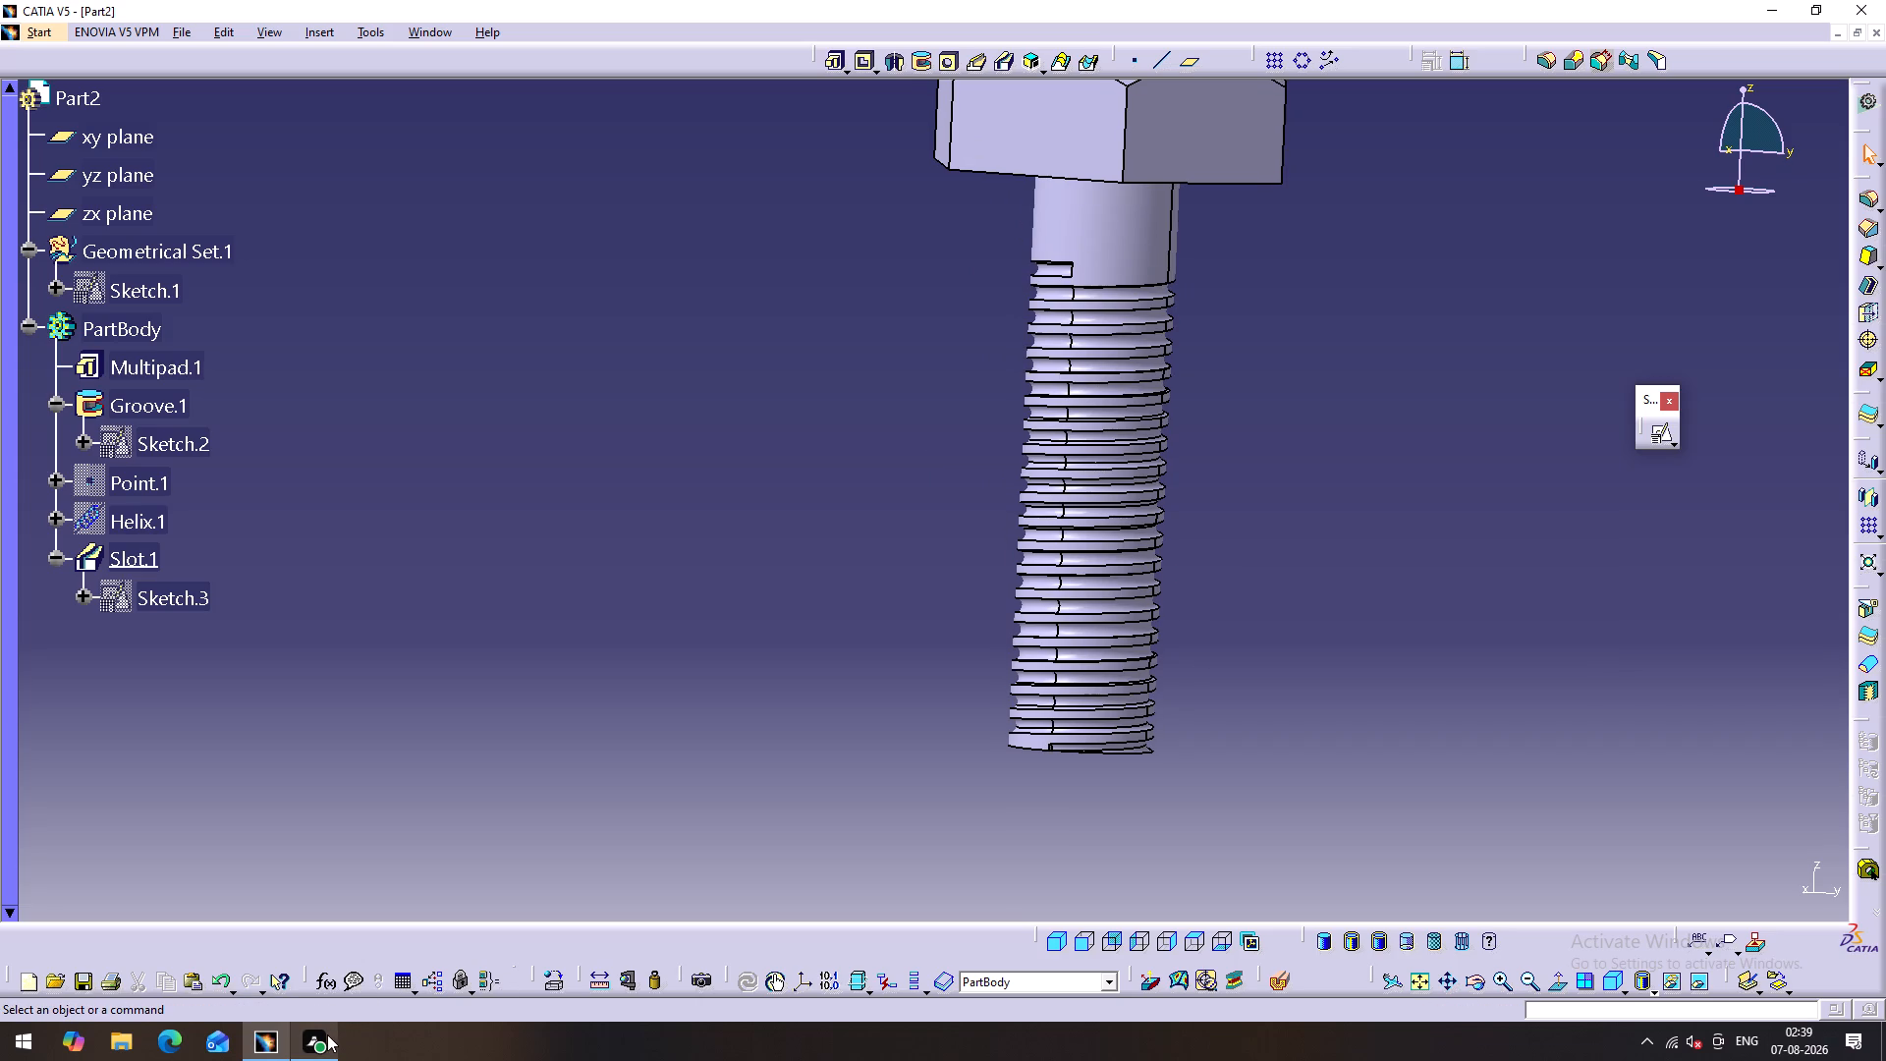
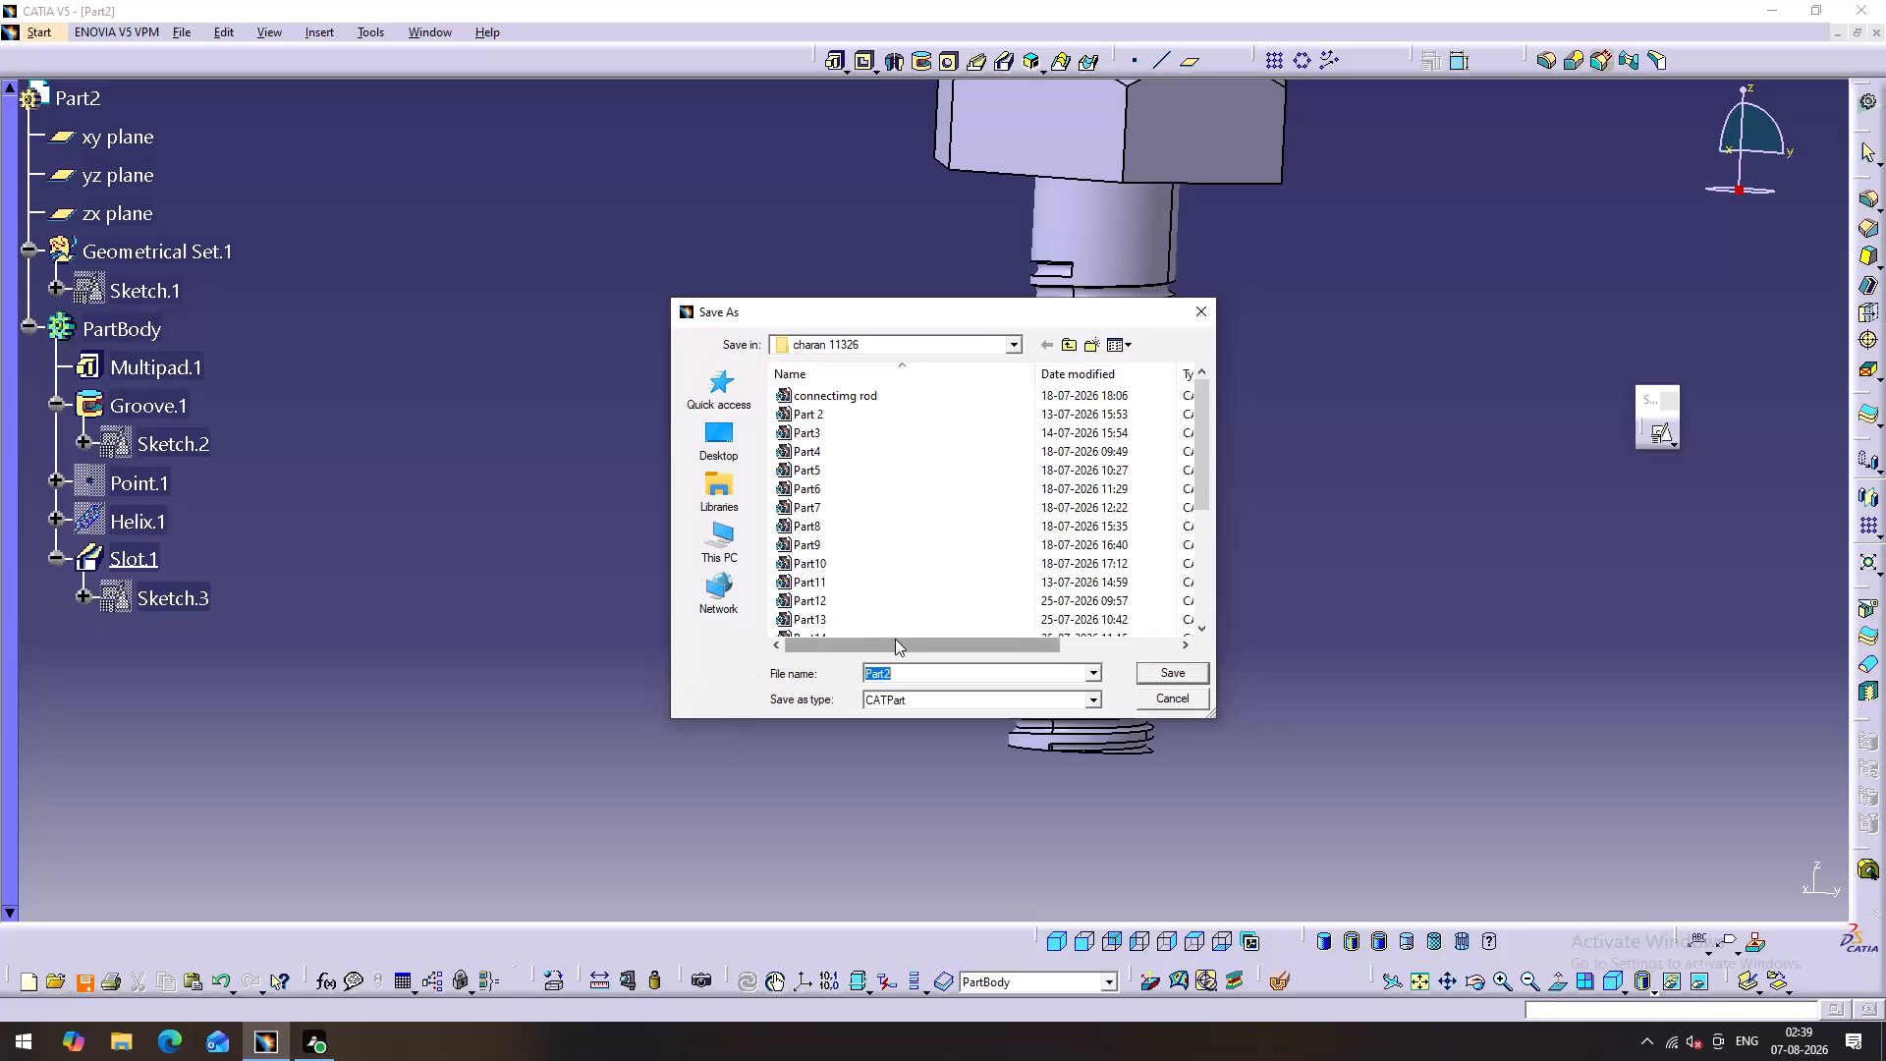
Set the save location for the bolt part to the pavan folder on the Desktop.
scroll(895, 639, "down", 9)
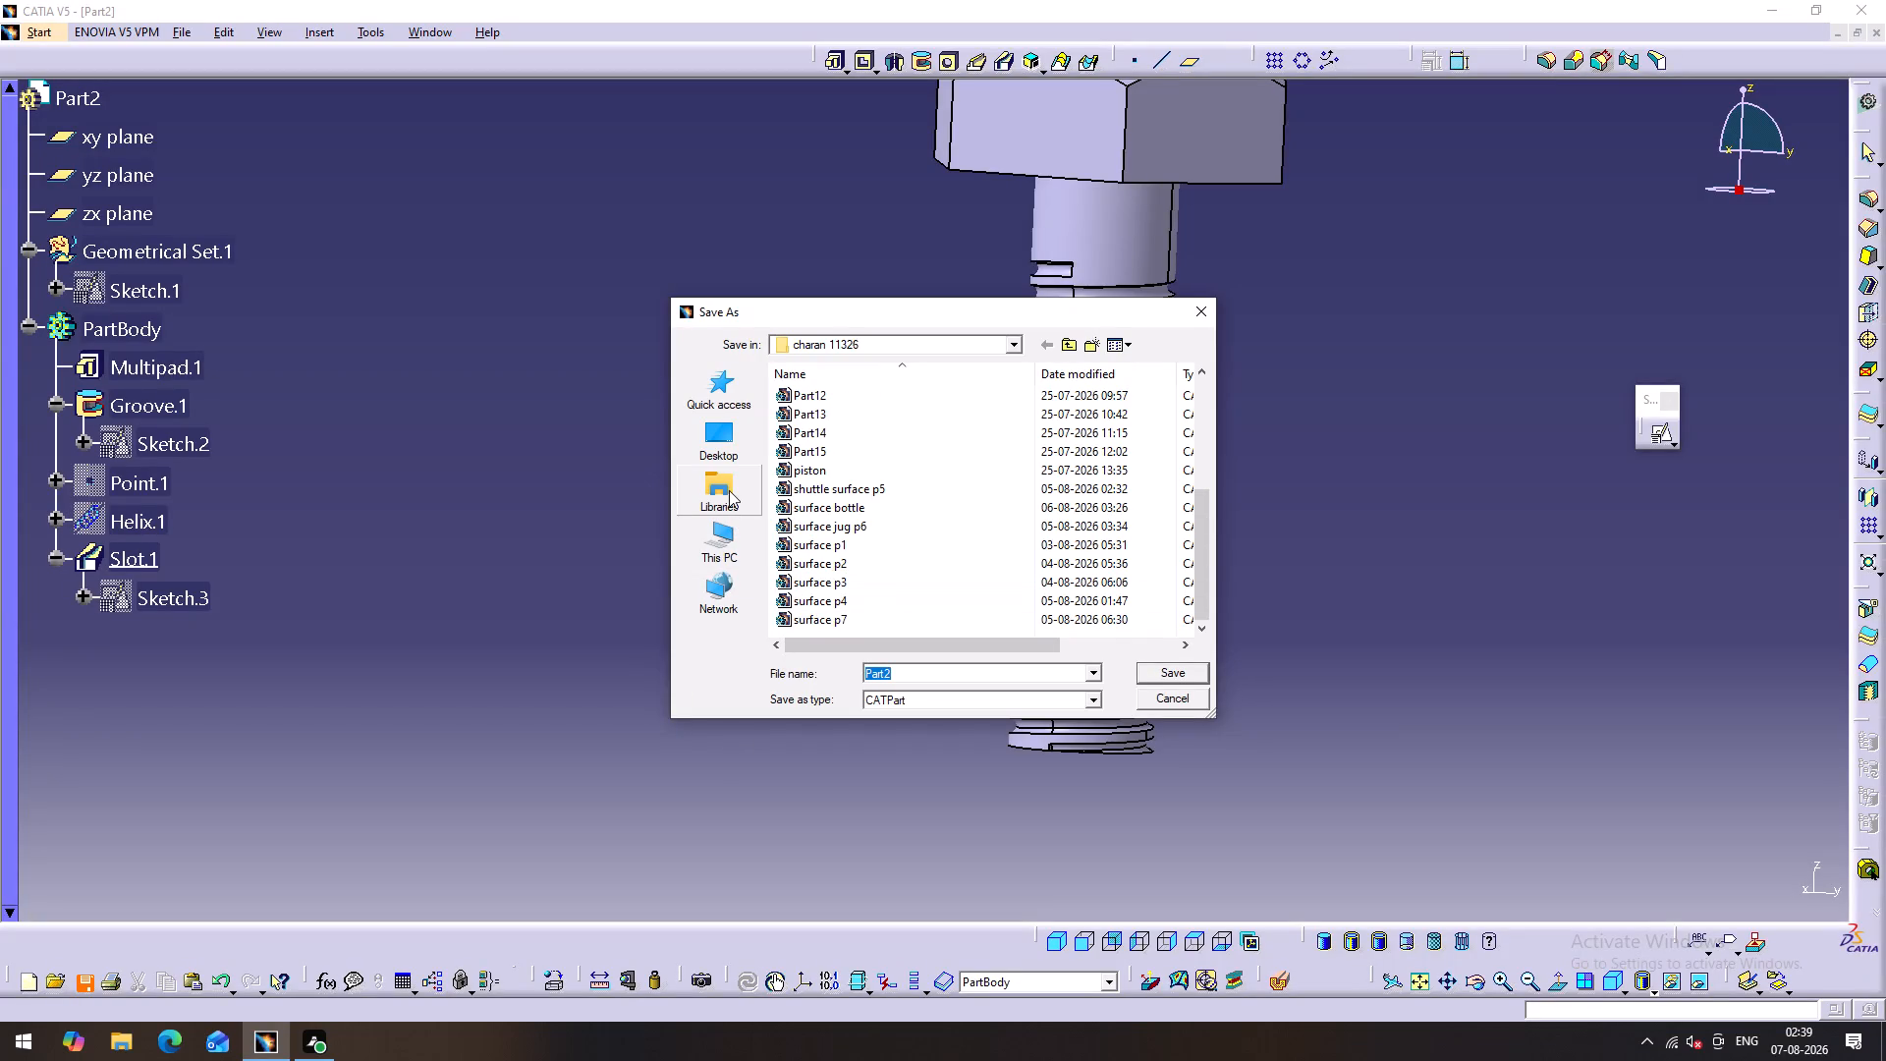
left_click(717, 447)
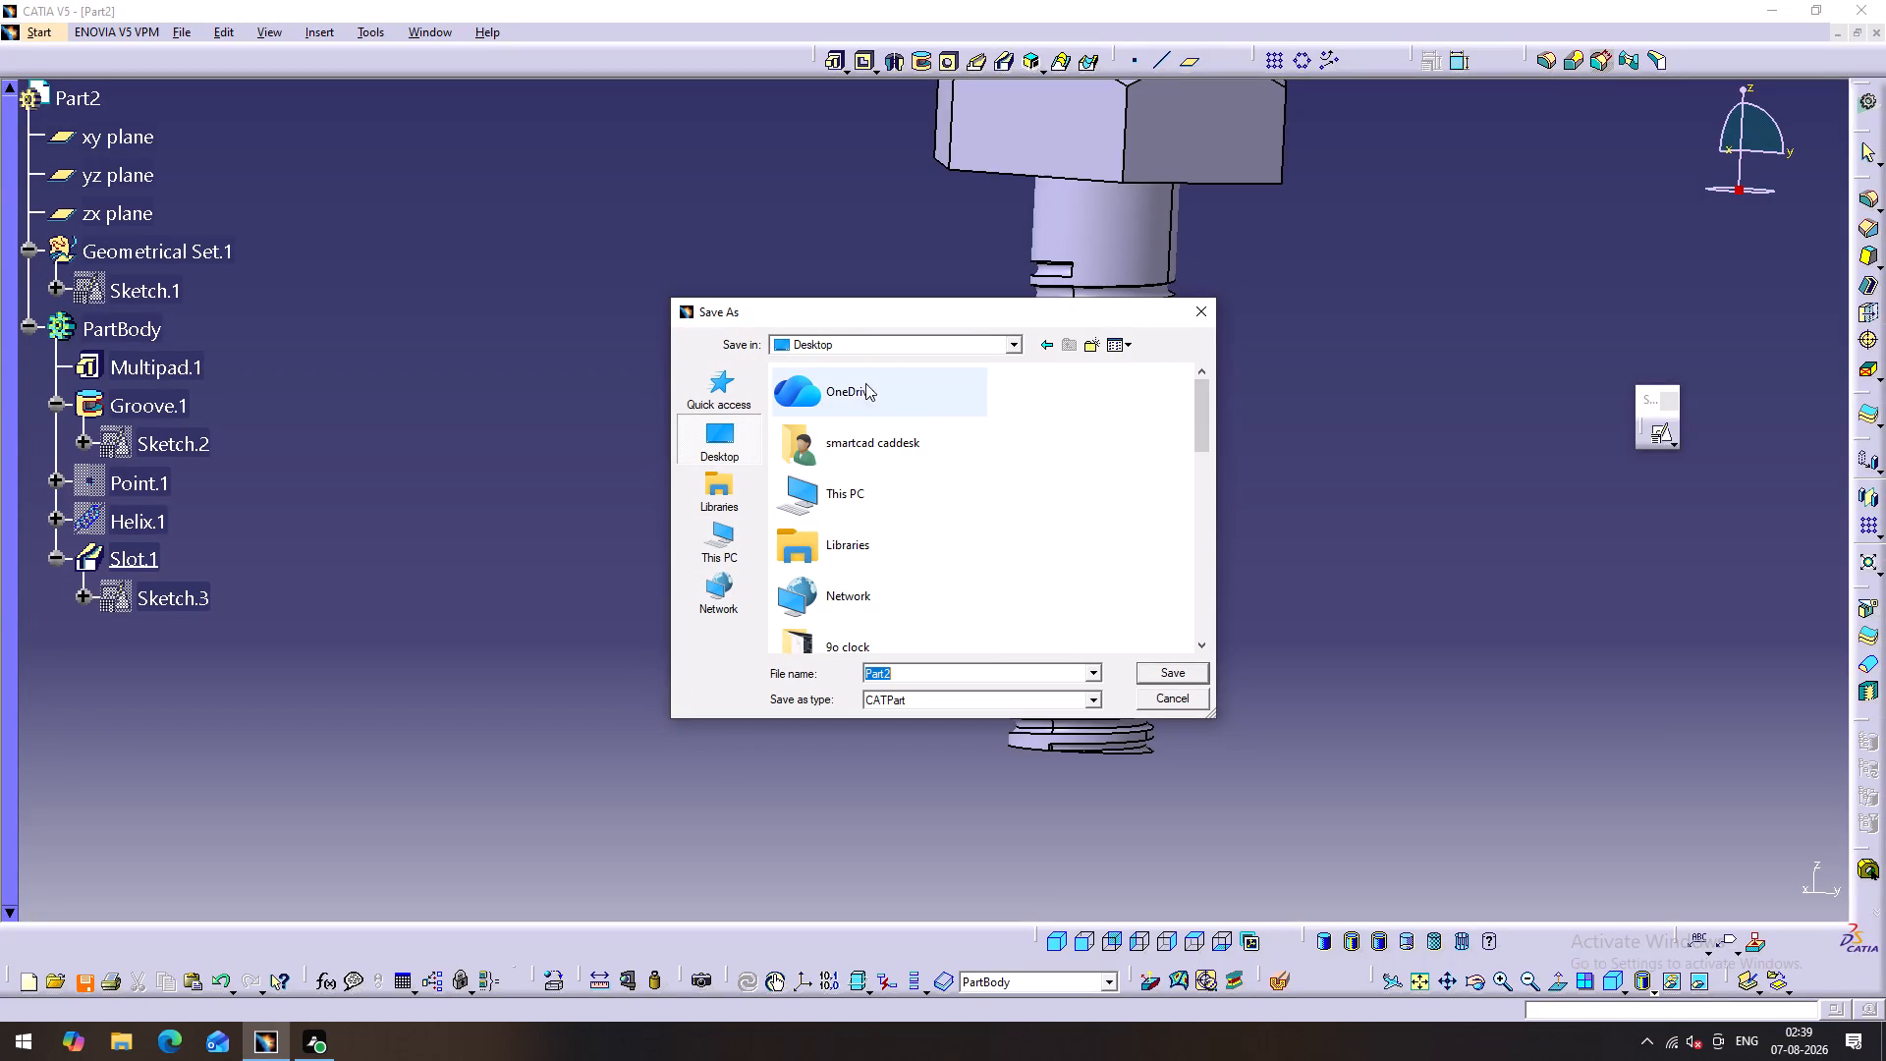
scroll(834, 614, "down", 1)
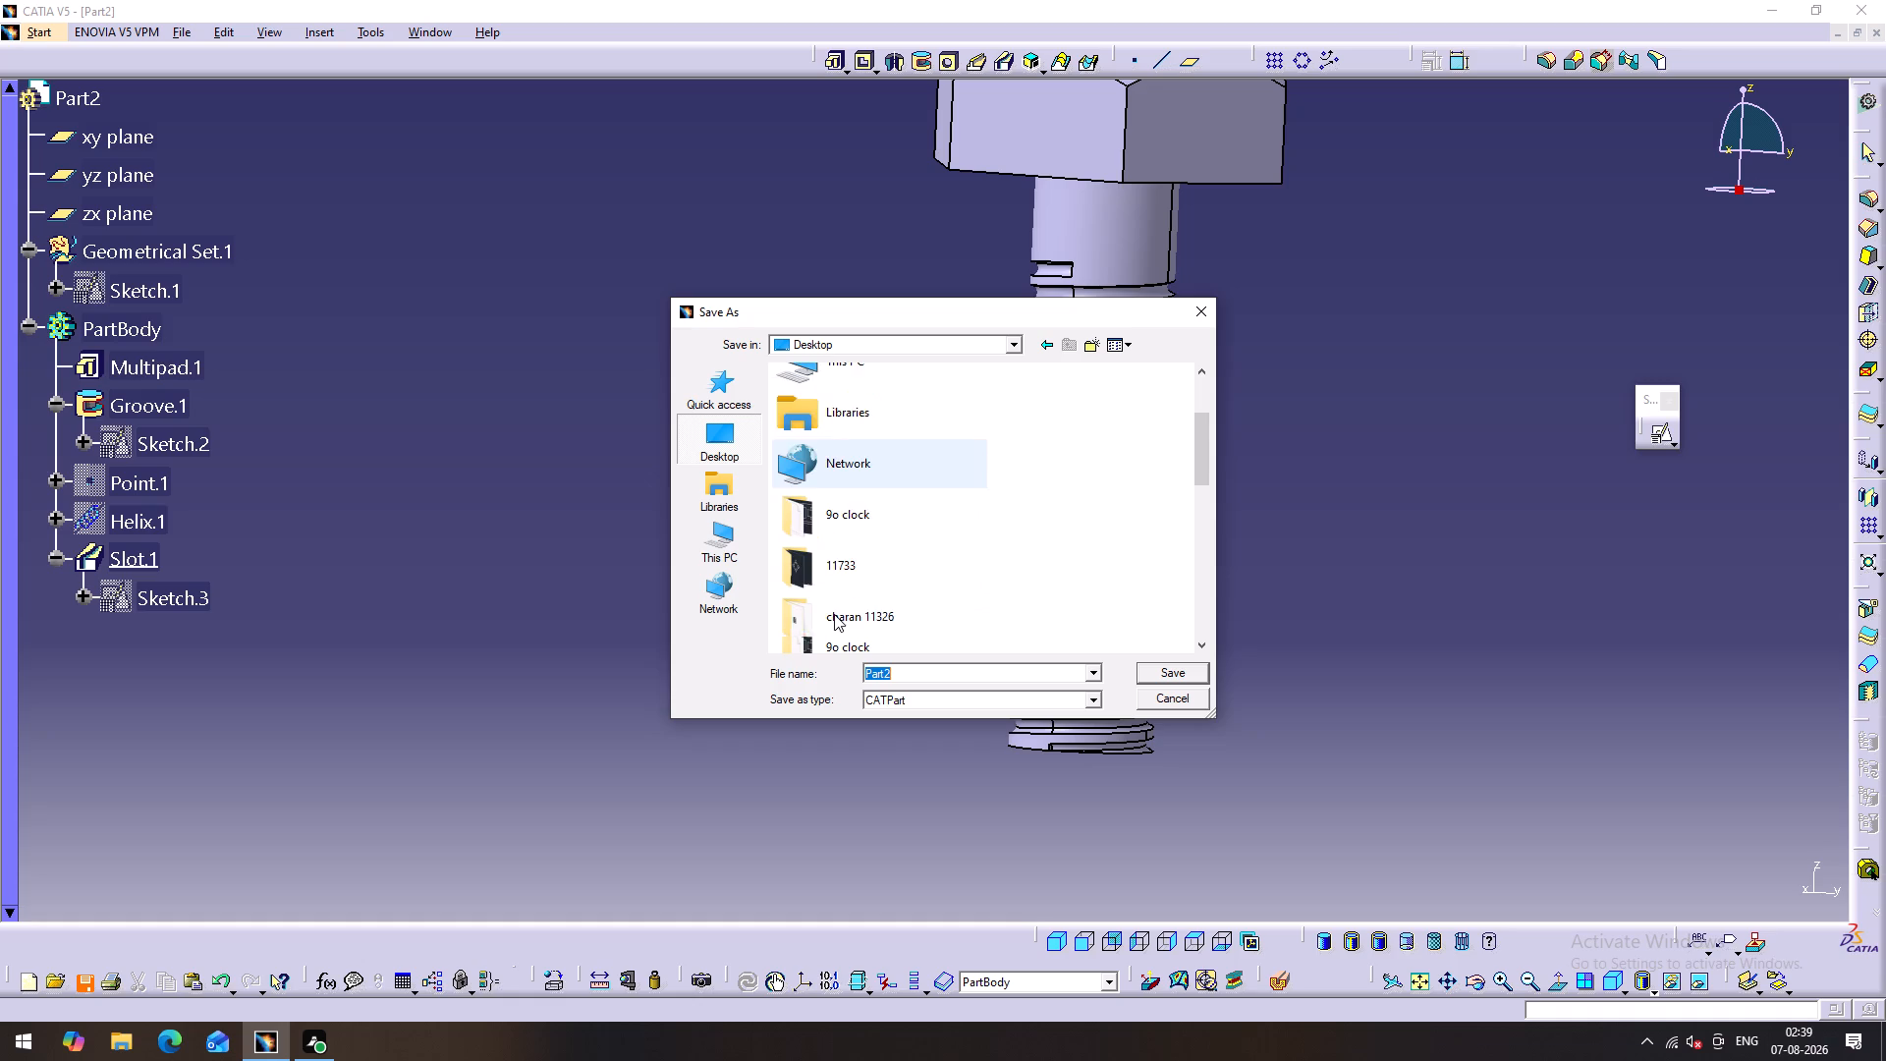
scroll(834, 614, "down", 1)
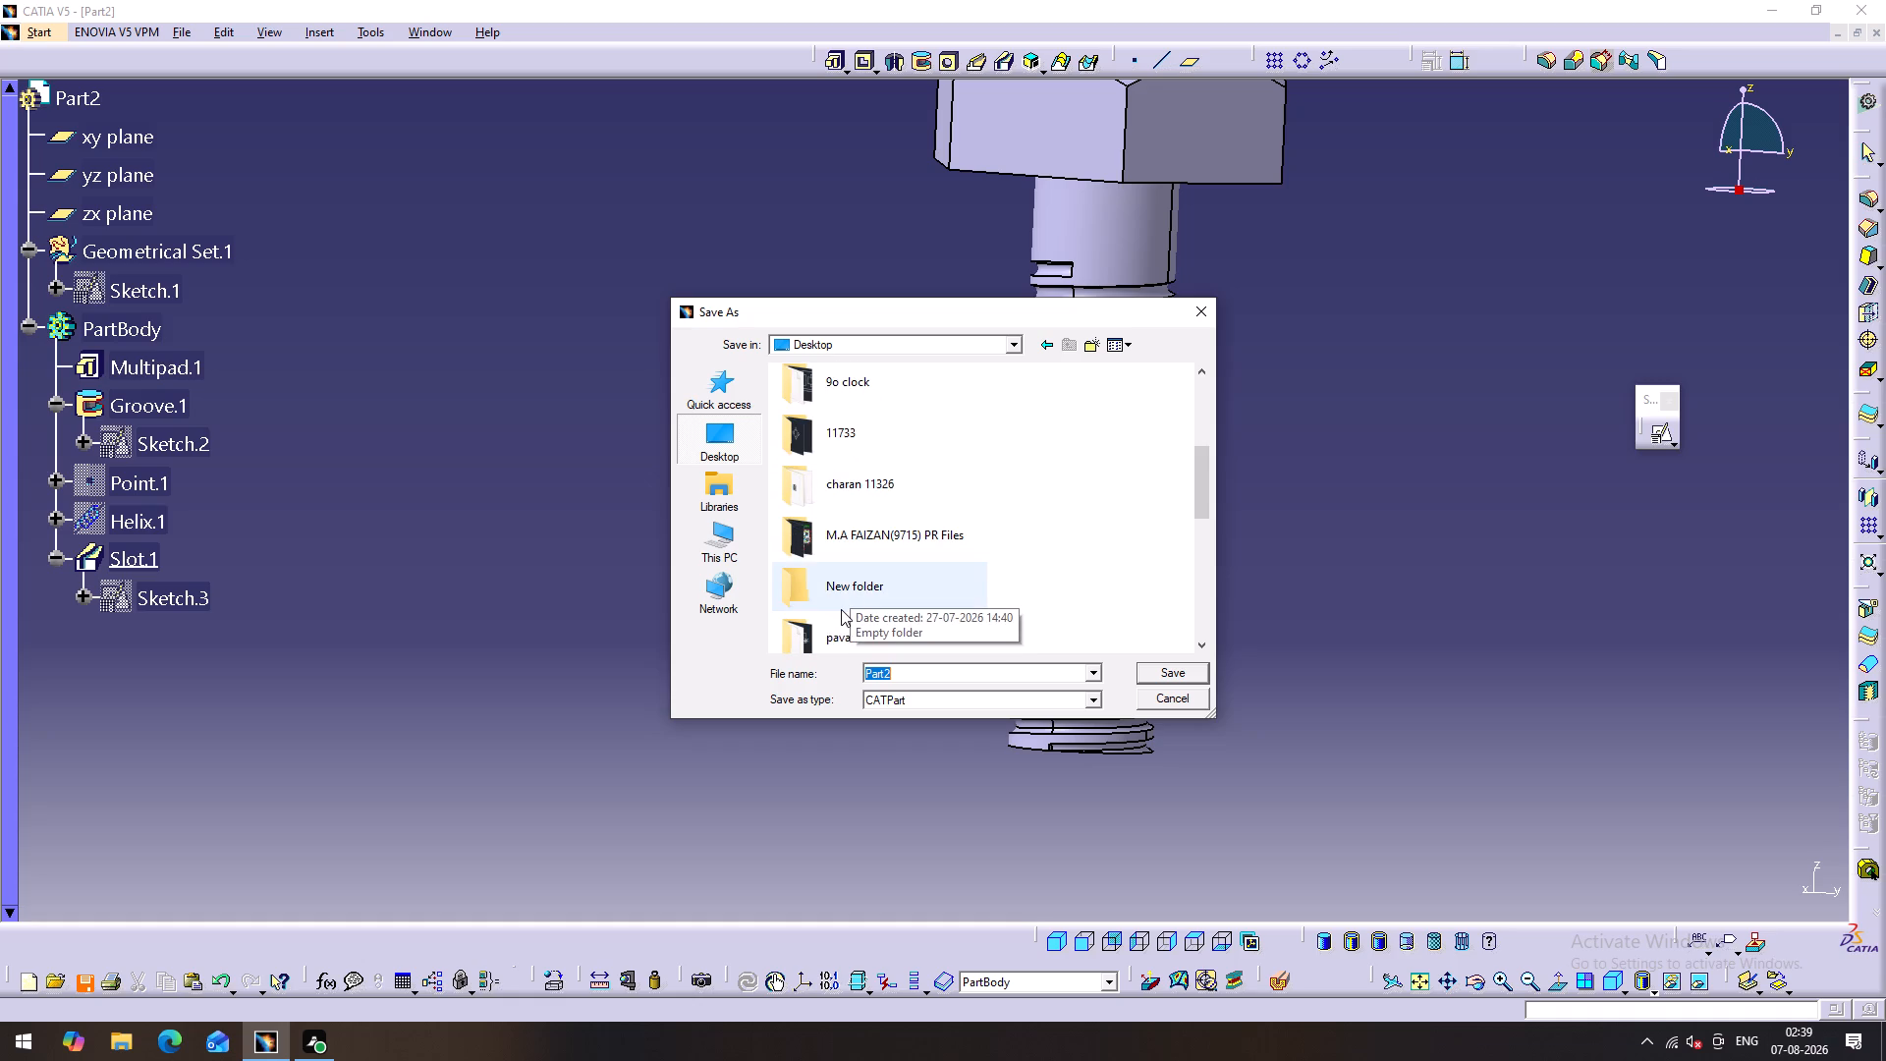
left_click(812, 636)
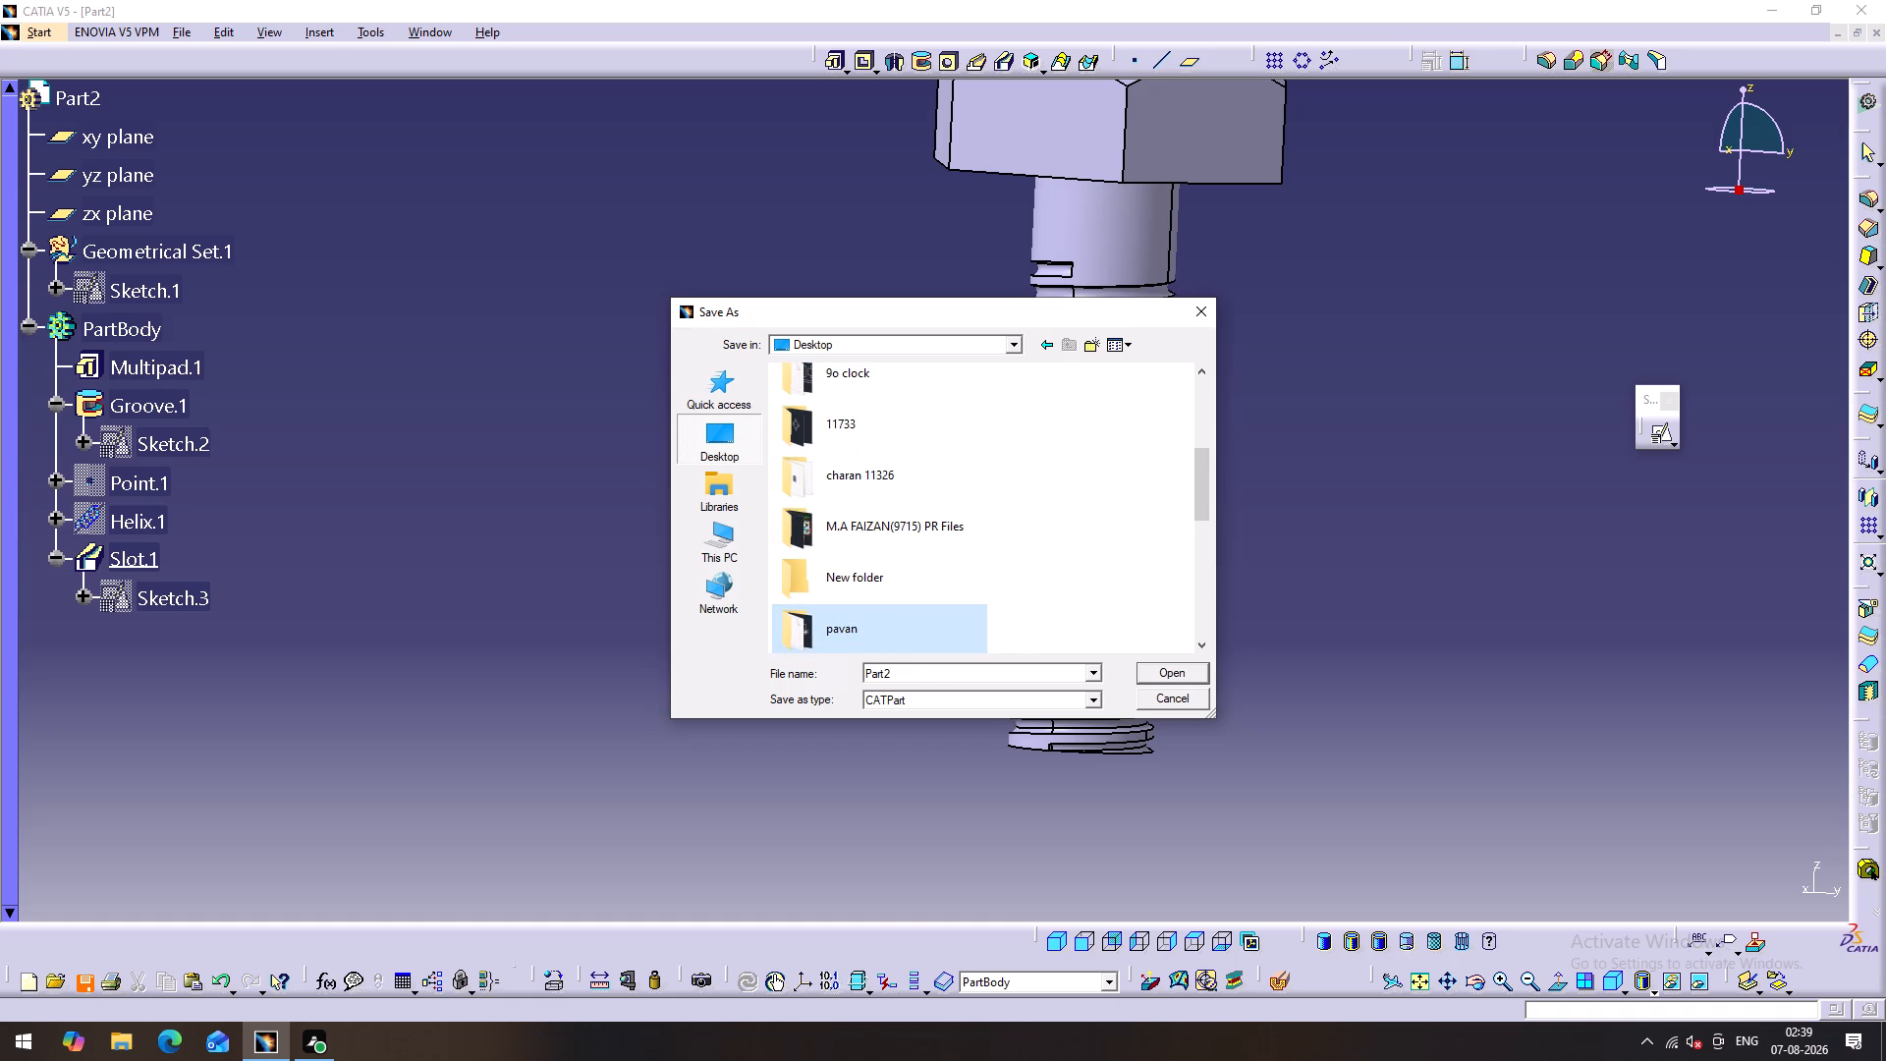
left_click_drag(930, 671, 873, 678)
double_click(889, 638)
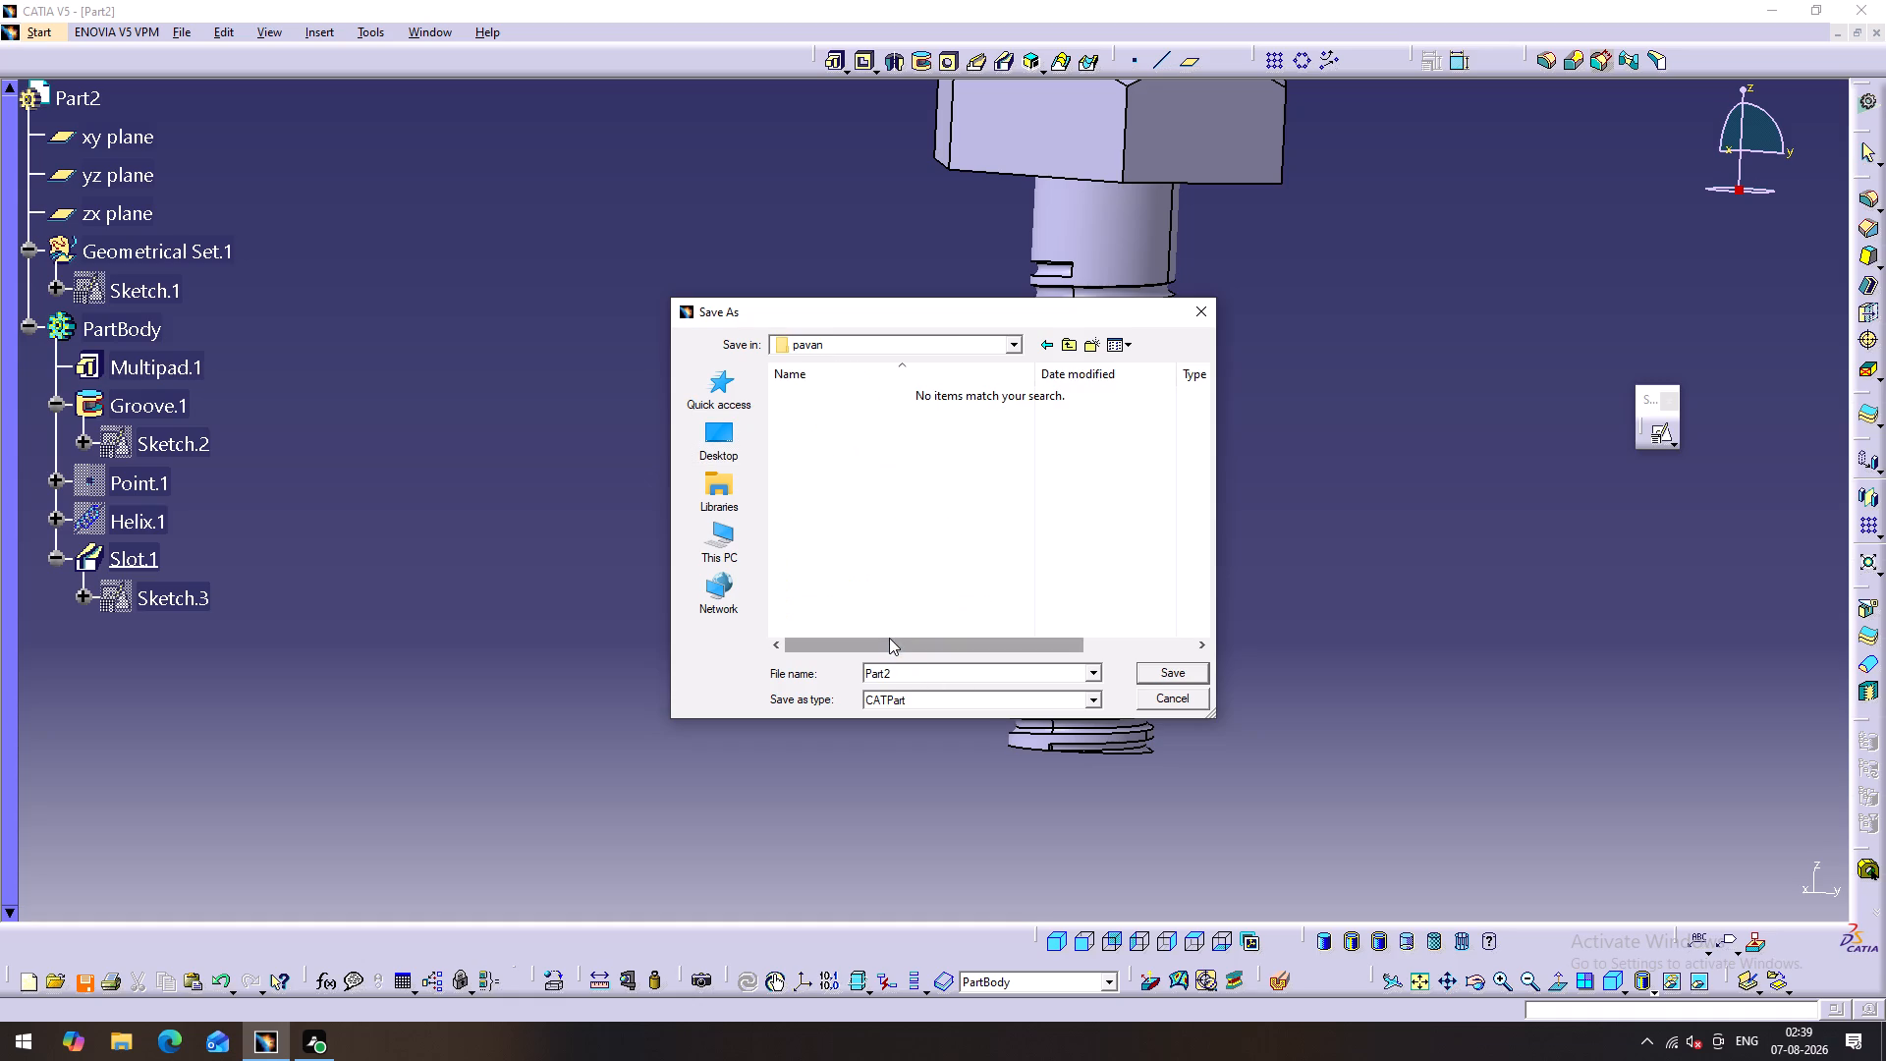
Name the bolt part file "surface helix" and save it as a CATPart in the pavan folder.
left_click_drag(921, 676, 863, 667)
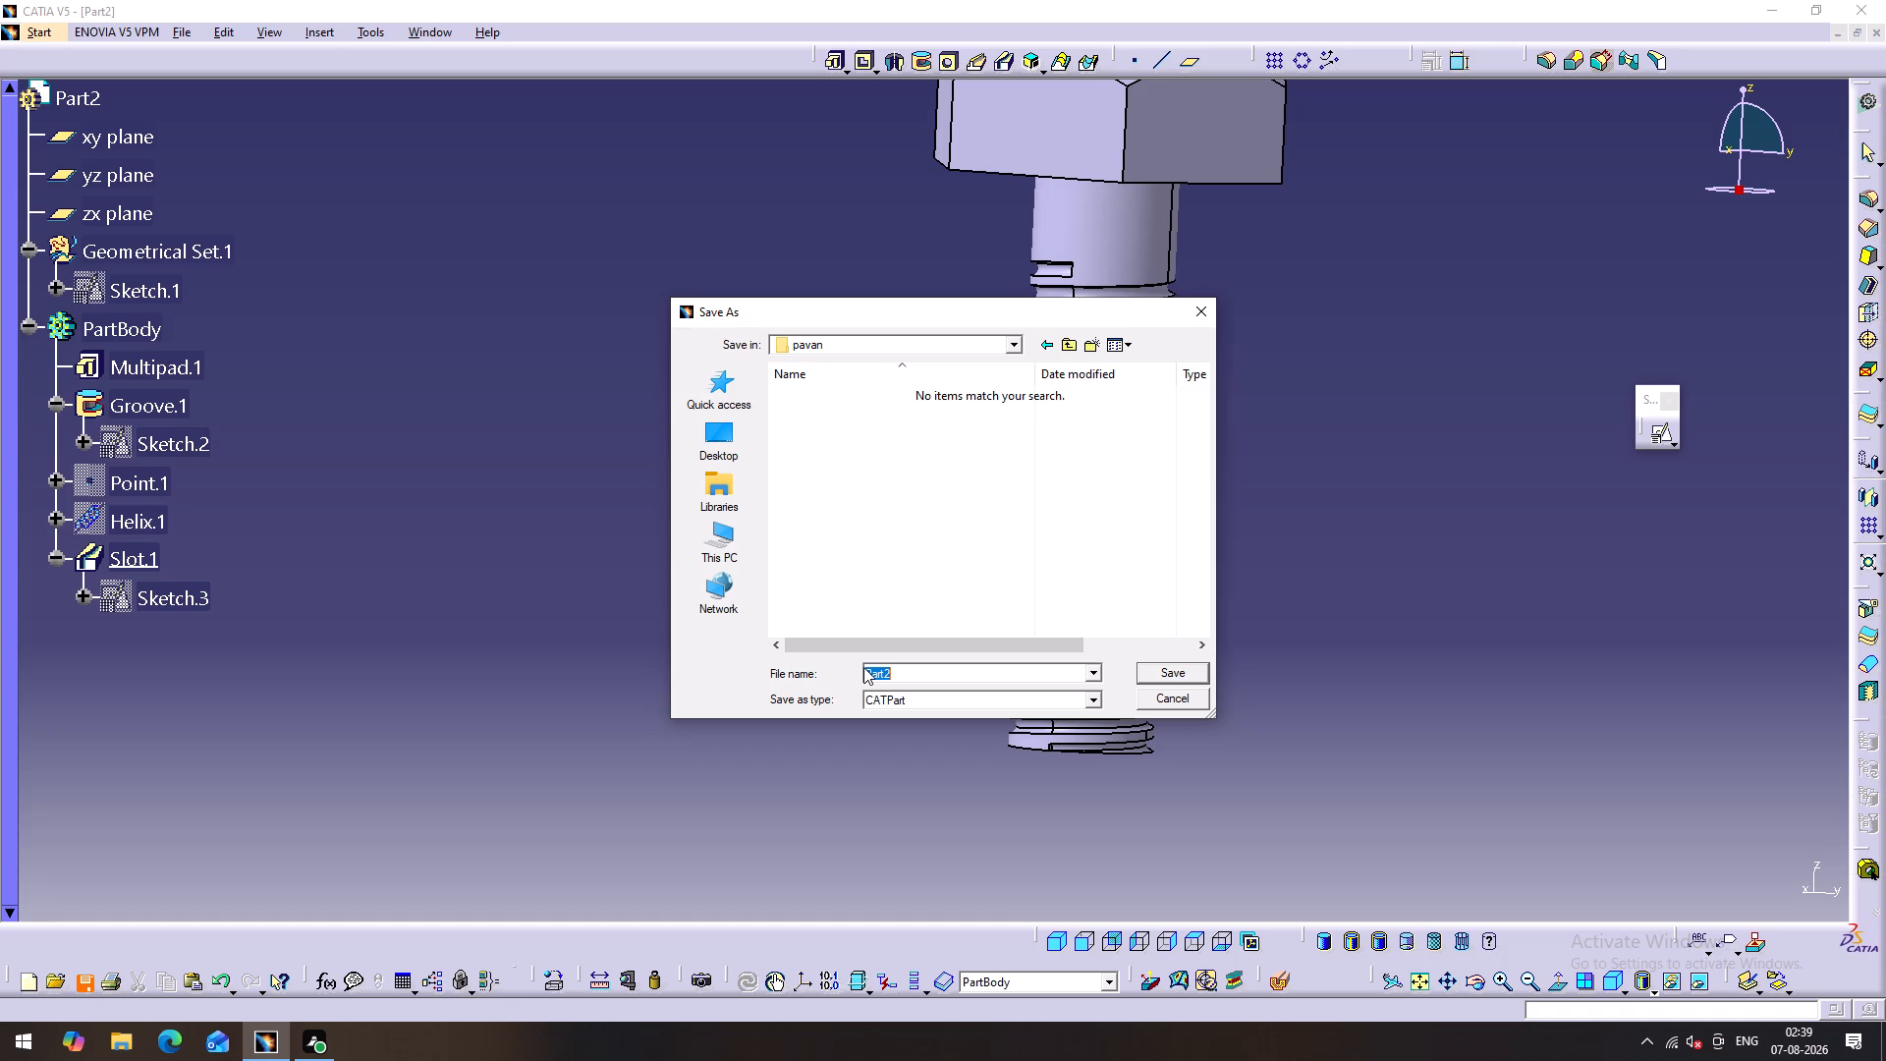
type("surfac")
key("space")
key("BackSpace")
type("e")
key("space")
type("helic")
key("BackSpace")
key("x")
key("Return")
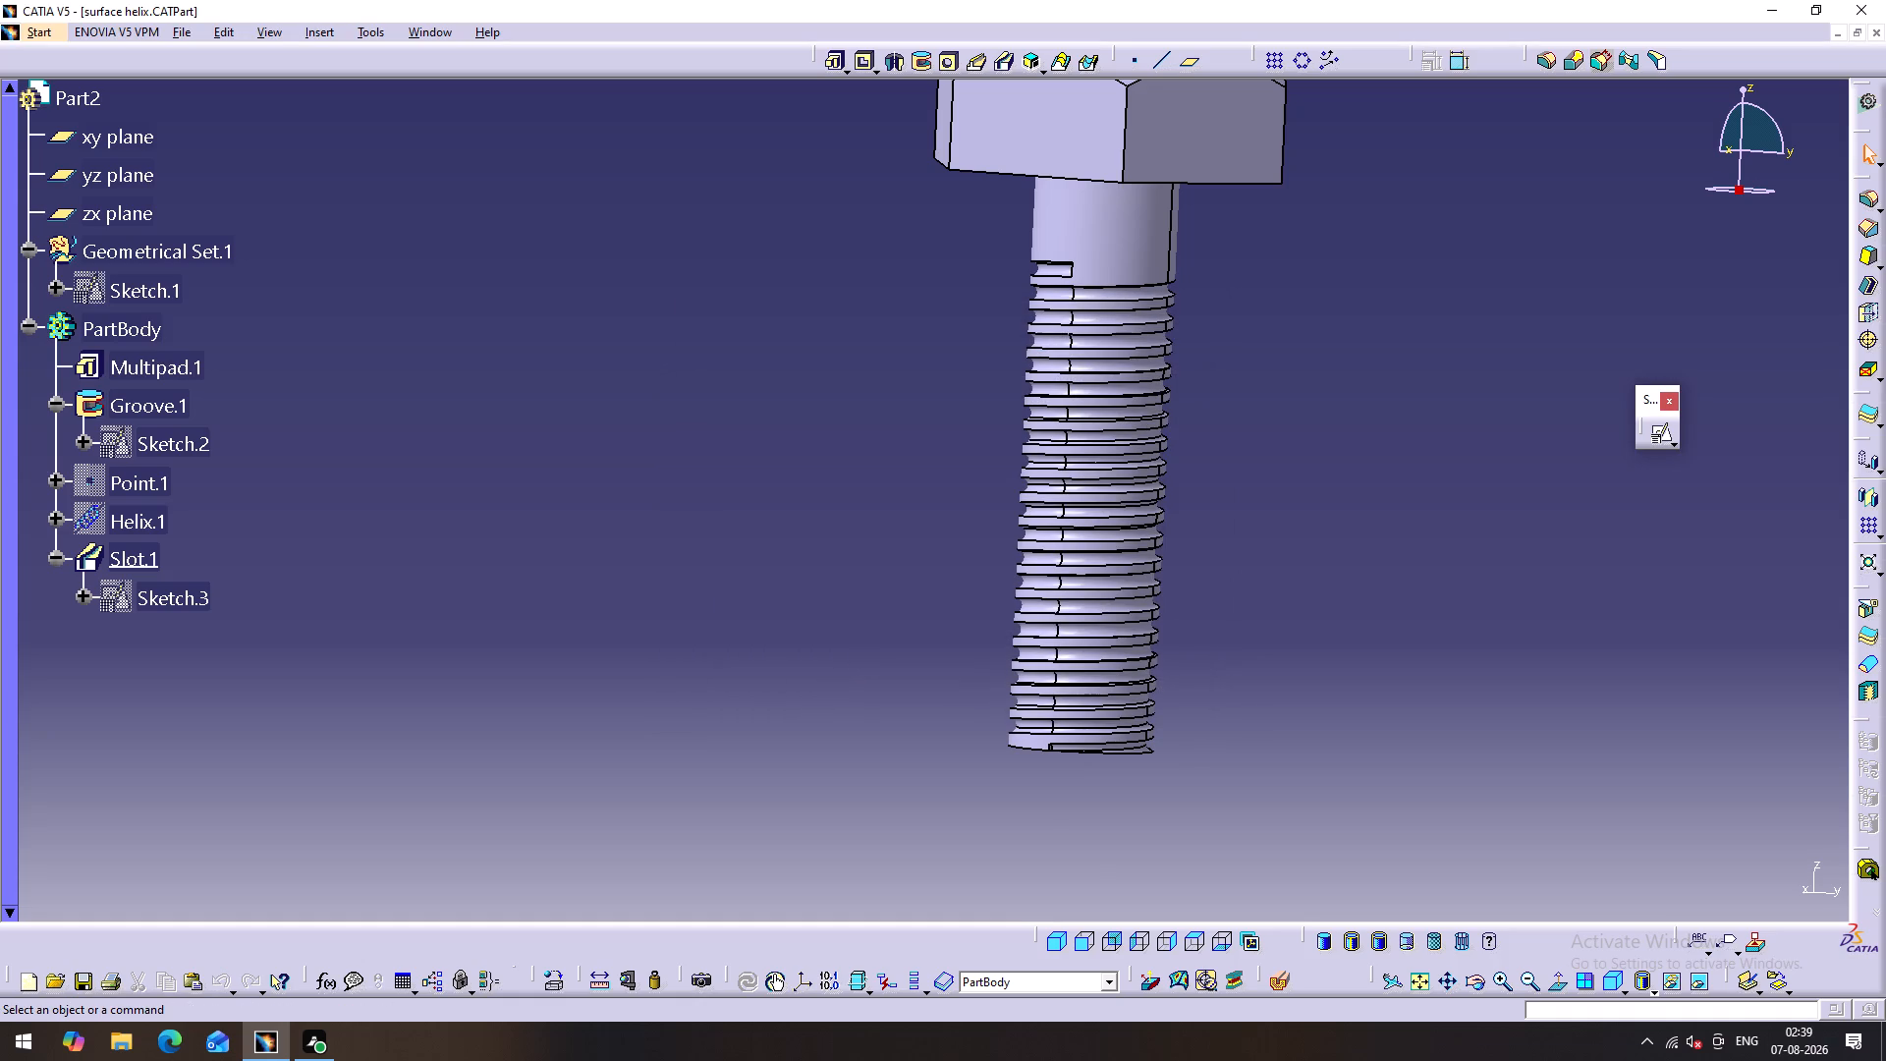